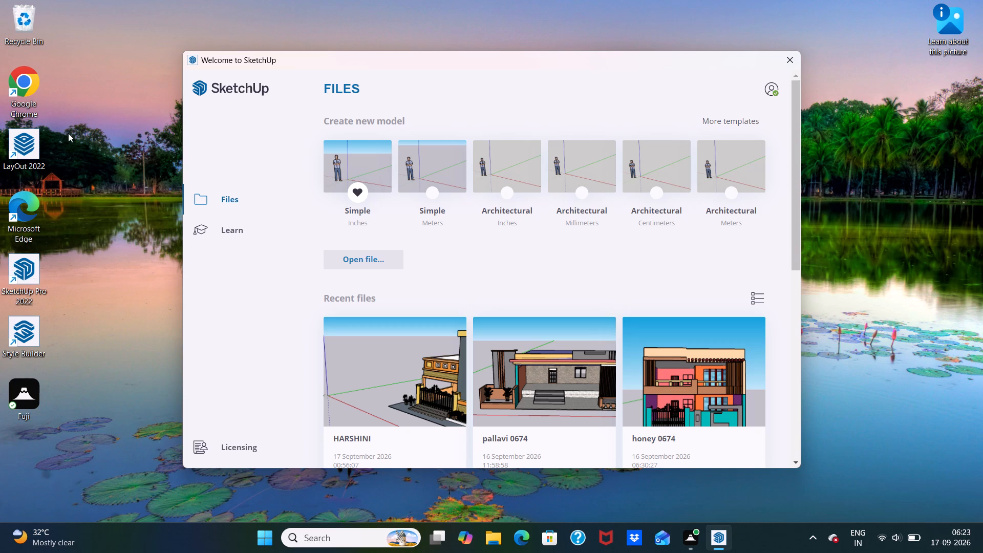
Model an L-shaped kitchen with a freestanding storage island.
Create a new model from the Simple template in inches.
click(341, 162)
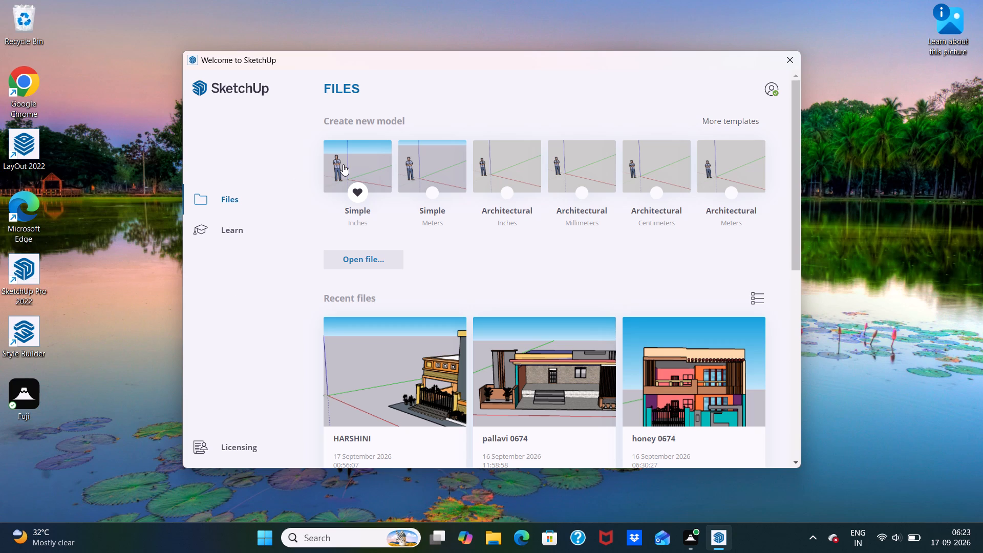
click(343, 164)
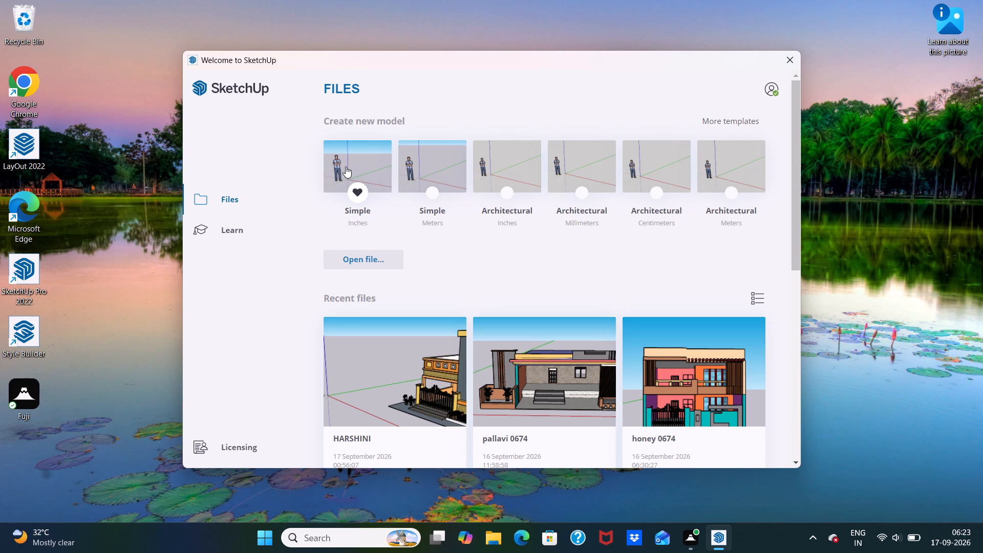
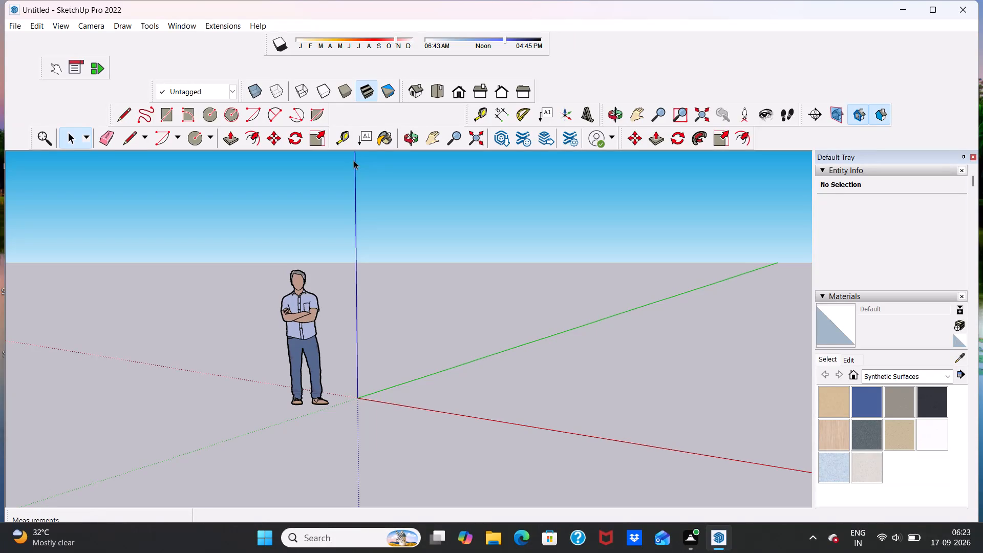
In top view, draw a rectangle about 28' 4" by 17' 6" on the ground plane beside the green axis, above the red axis.
click(433, 96)
scroll(588, 167, up, 6)
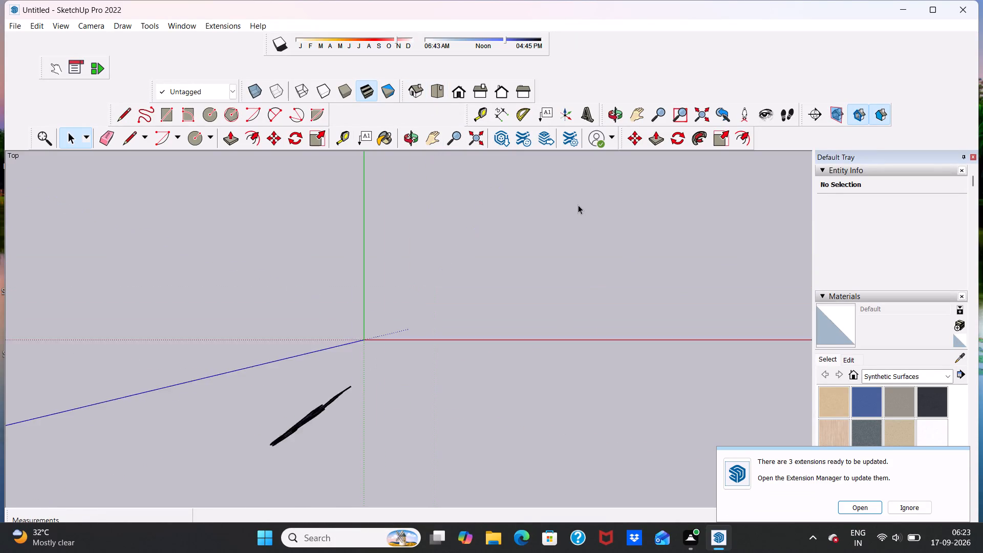
scroll(578, 205, up, 20)
scroll(578, 205, up, 3)
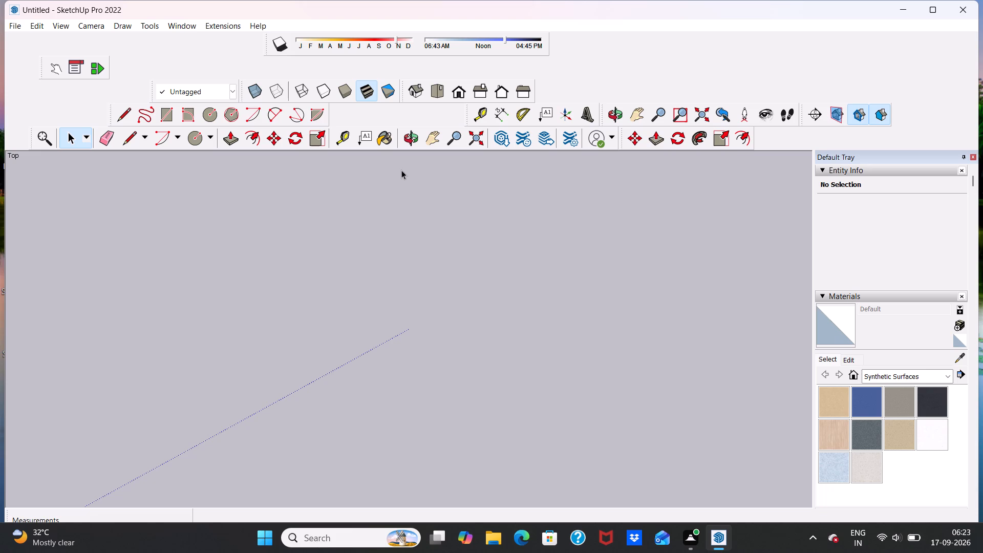
scroll(346, 215, down, 7)
scroll(344, 217, up, 1)
scroll(345, 242, down, 20)
scroll(345, 242, down, 1)
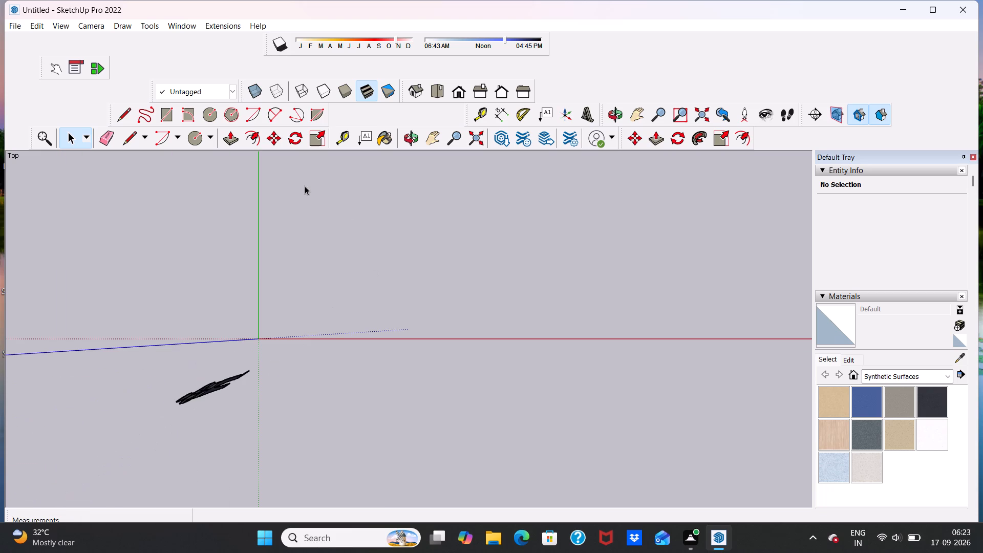
click(433, 132)
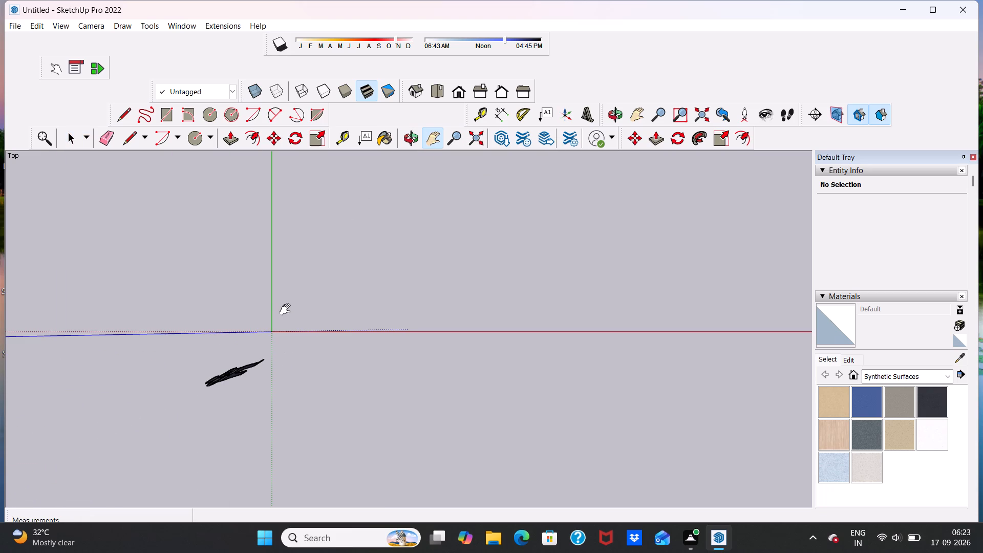
drag(274, 325, 22, 492)
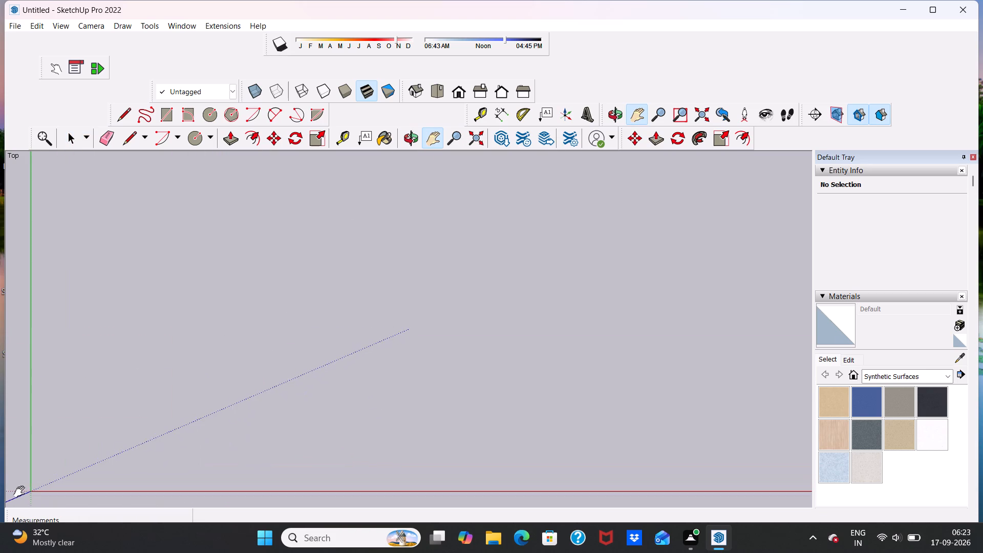
drag(22, 492, 22, 493)
click(163, 109)
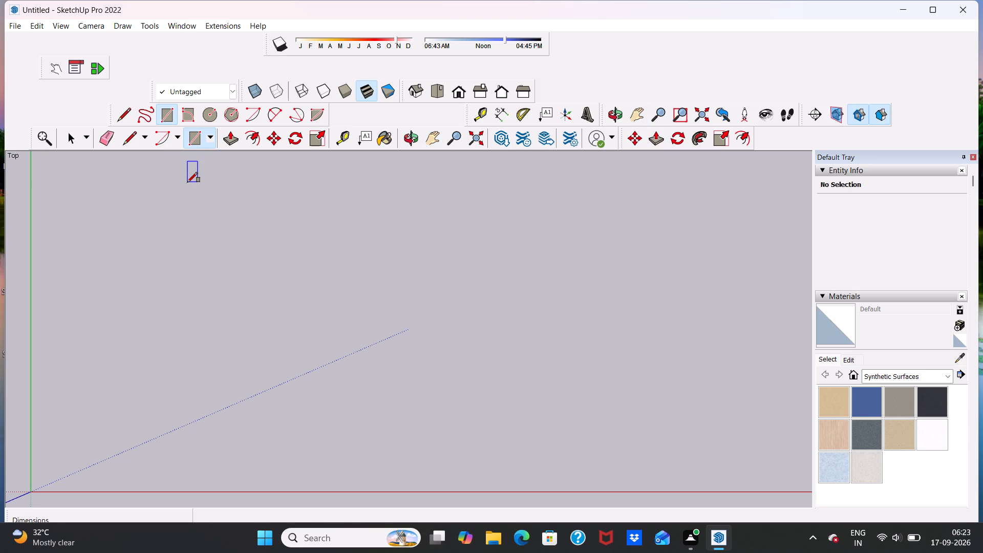
click(166, 162)
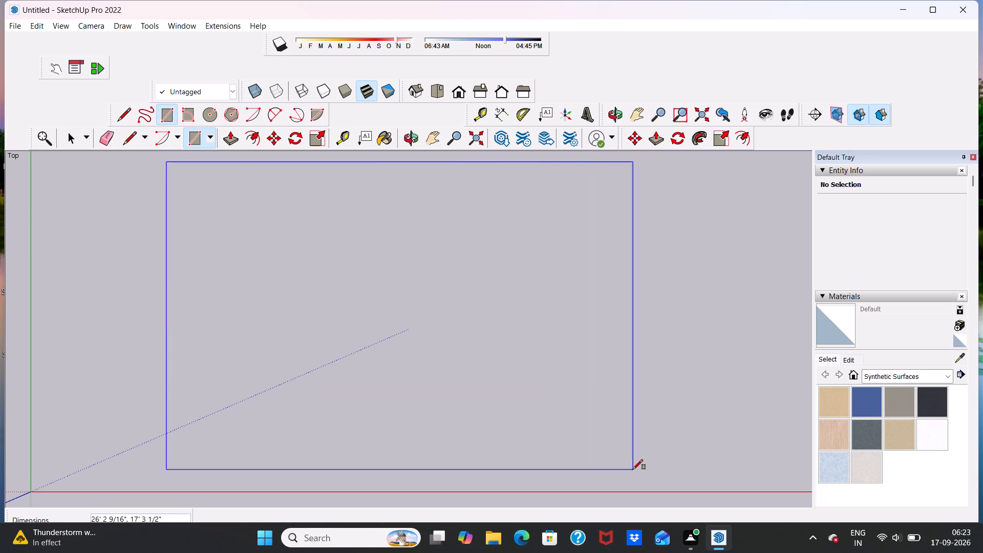
click(674, 473)
click(676, 462)
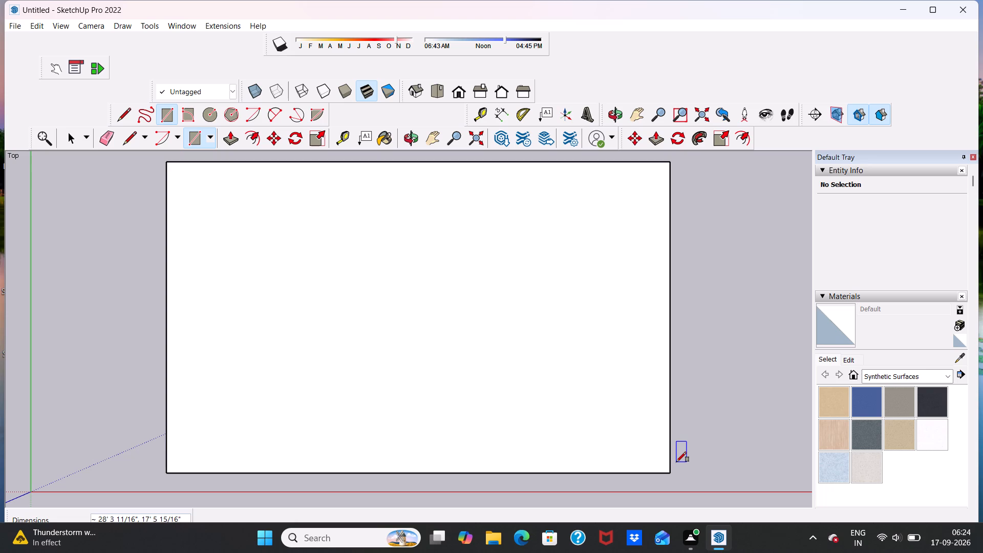
scroll(690, 422, down, 6)
key(space)
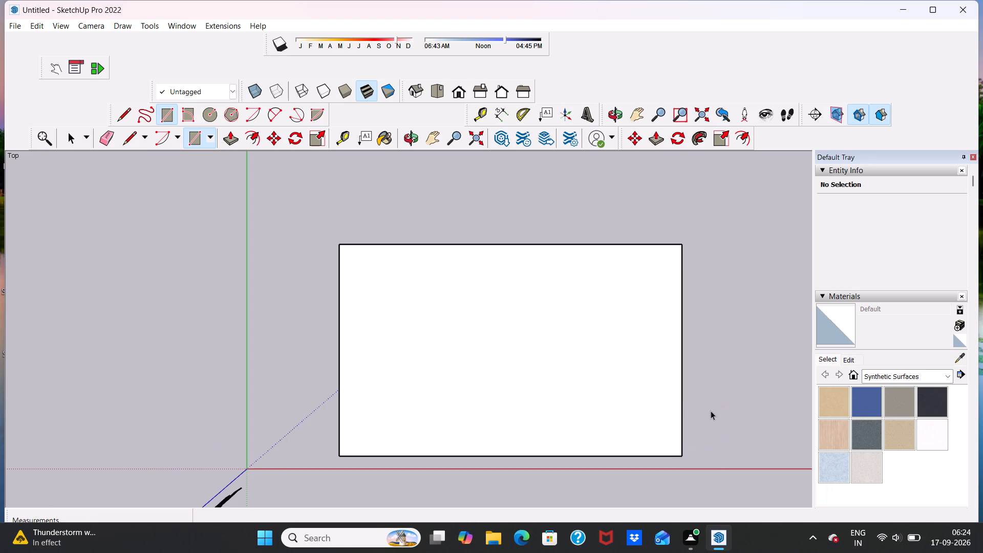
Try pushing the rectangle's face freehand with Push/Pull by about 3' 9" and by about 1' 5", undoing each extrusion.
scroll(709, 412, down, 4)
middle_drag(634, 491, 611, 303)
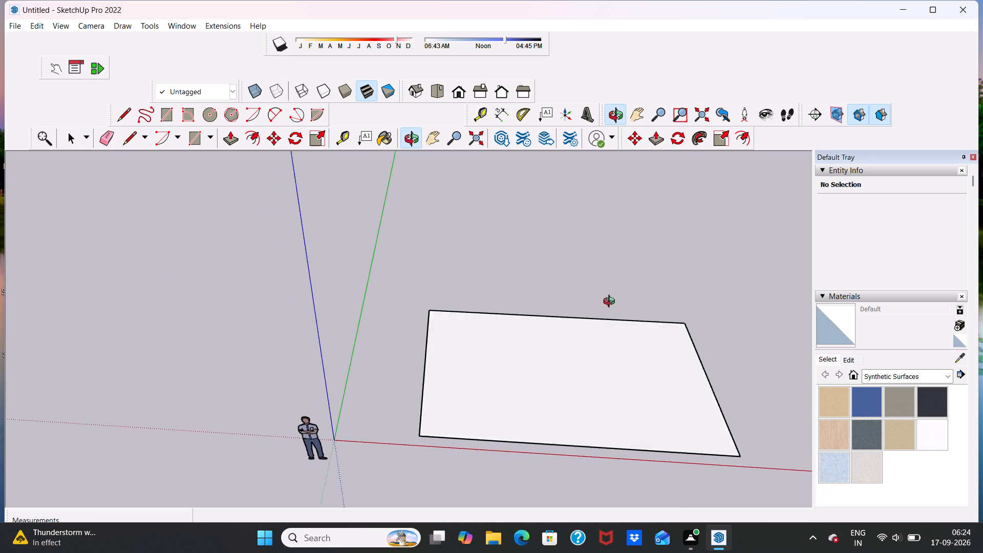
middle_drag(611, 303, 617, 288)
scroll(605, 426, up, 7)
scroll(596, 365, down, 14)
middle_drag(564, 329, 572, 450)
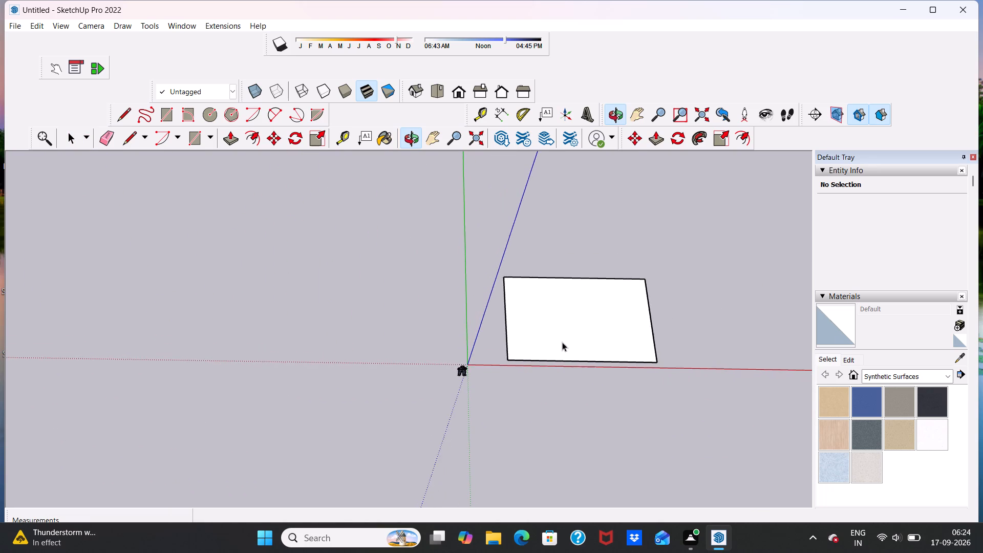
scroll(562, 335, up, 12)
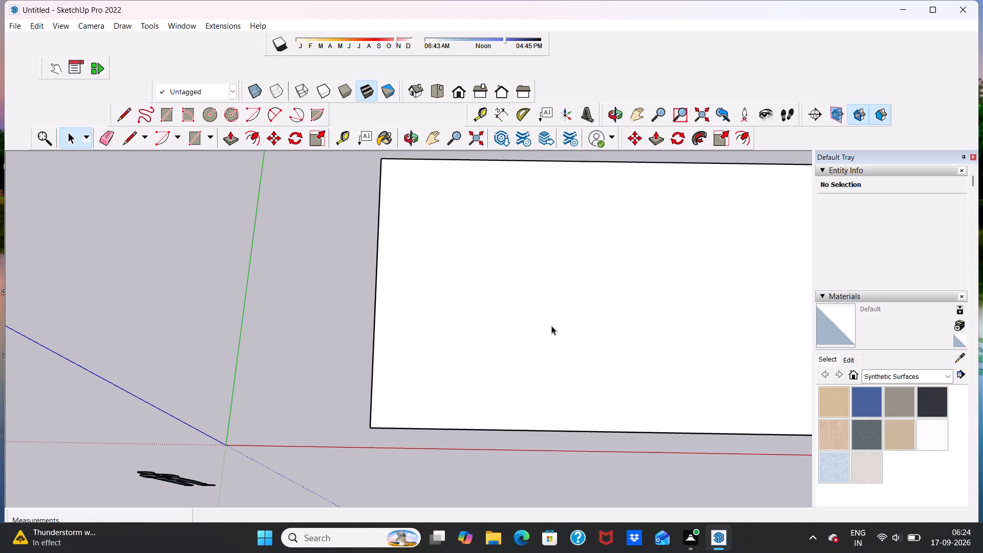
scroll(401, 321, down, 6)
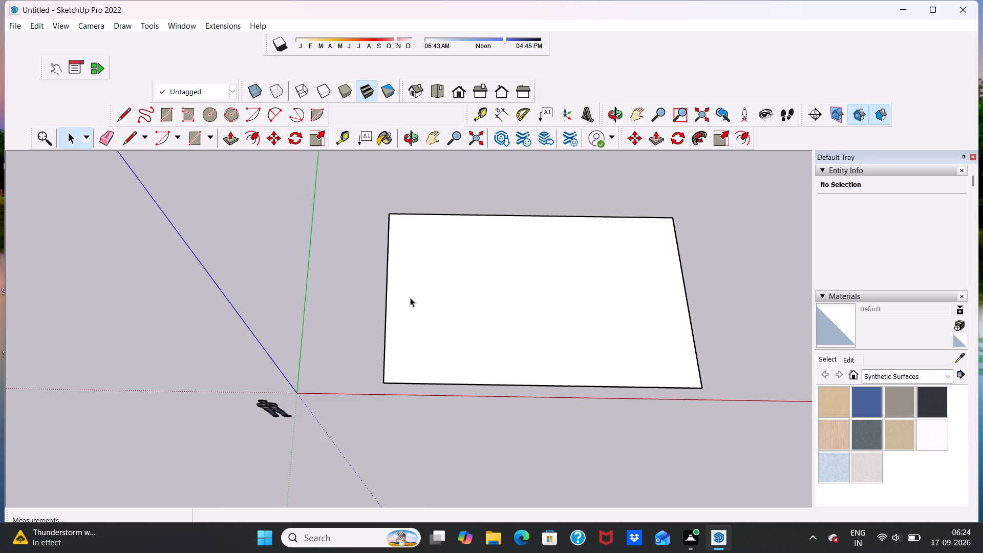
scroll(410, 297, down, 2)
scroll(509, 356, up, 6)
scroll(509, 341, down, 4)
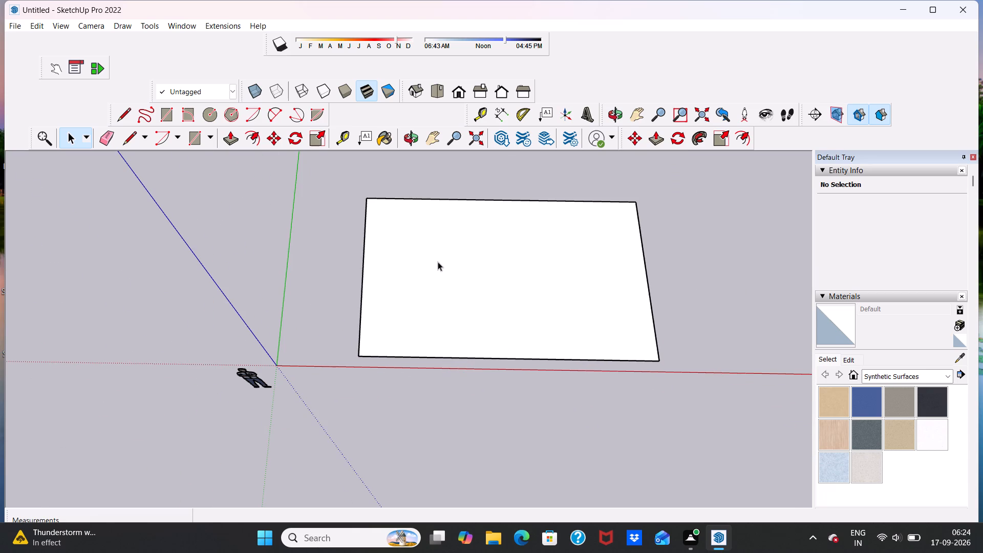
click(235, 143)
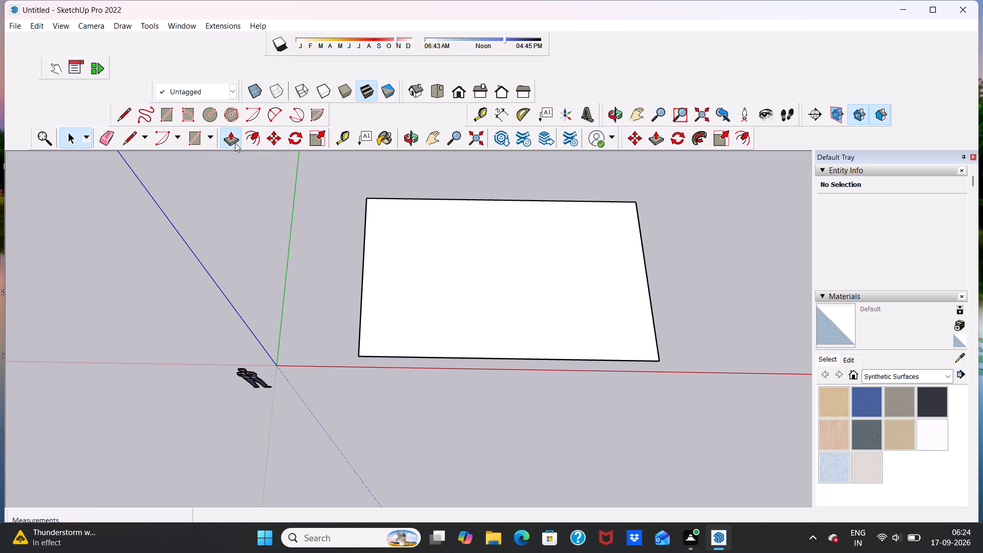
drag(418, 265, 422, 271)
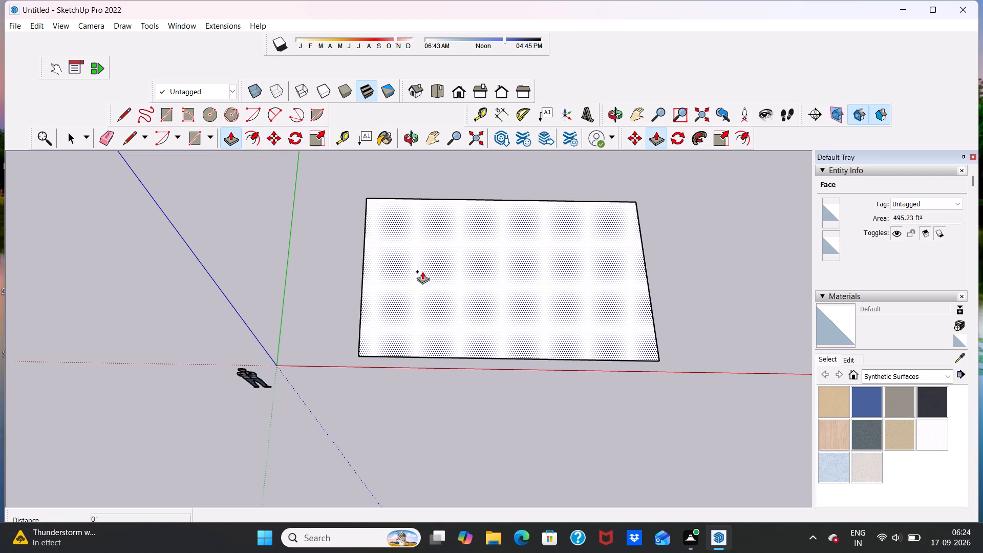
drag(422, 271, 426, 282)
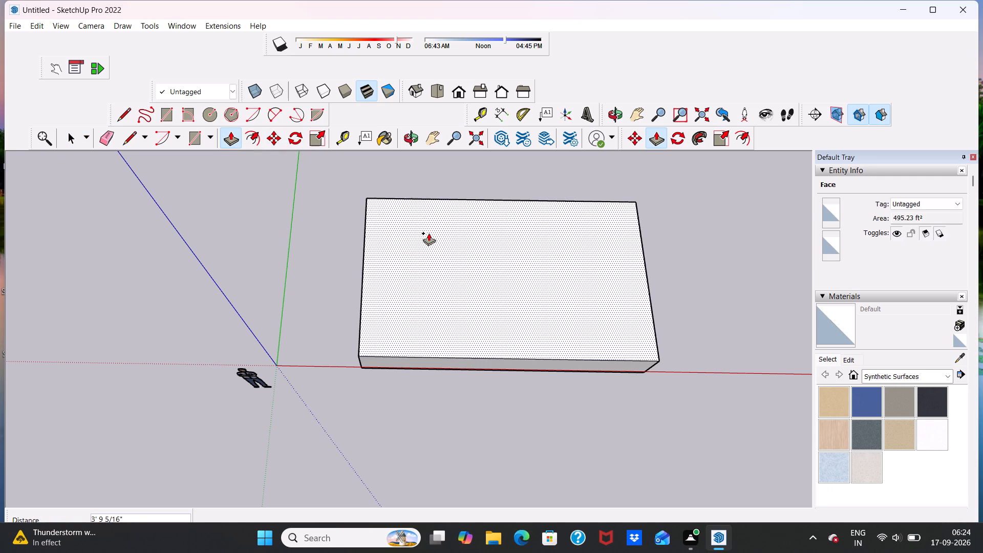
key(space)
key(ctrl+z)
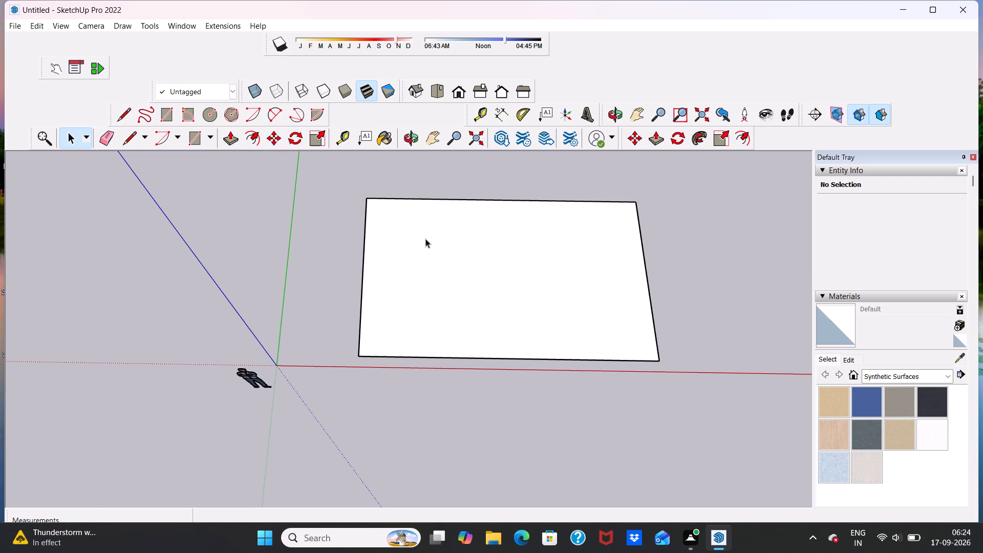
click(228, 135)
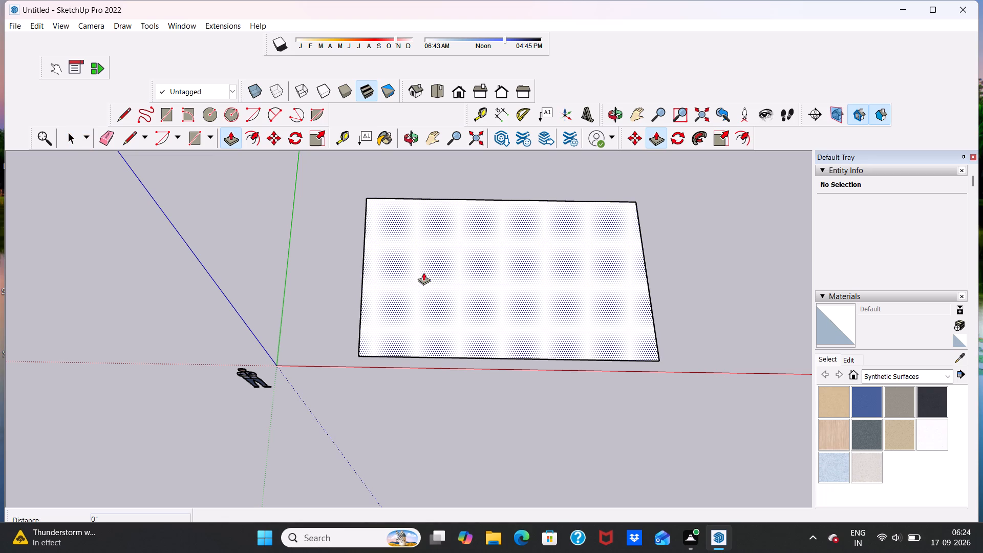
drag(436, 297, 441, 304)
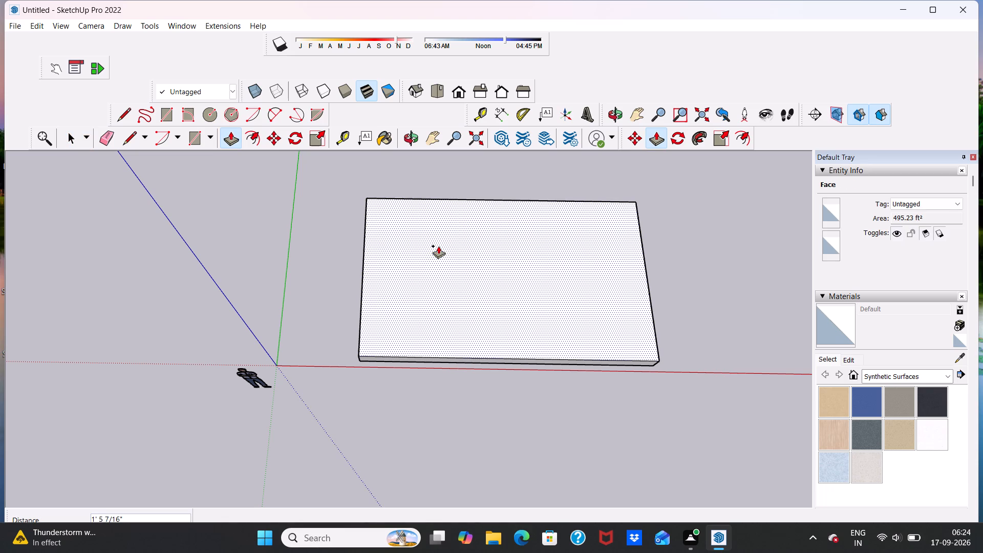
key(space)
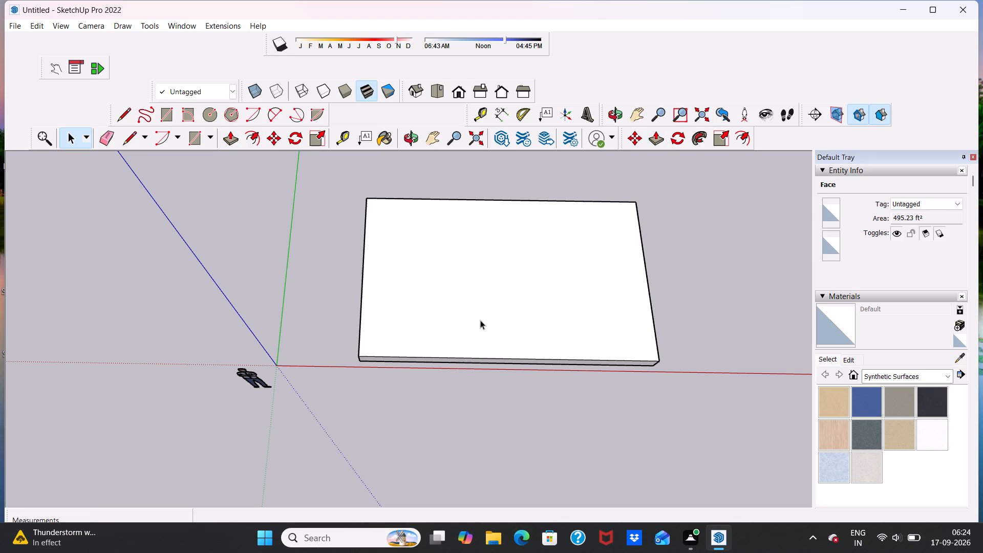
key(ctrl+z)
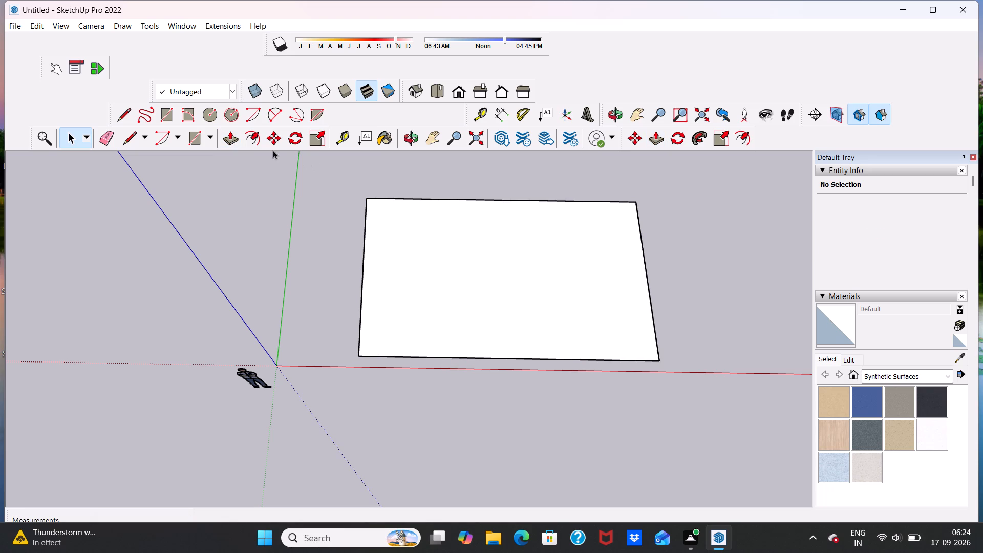
Extrude the rectangle upward 10' with Push/Pull to form a solid box.
click(237, 141)
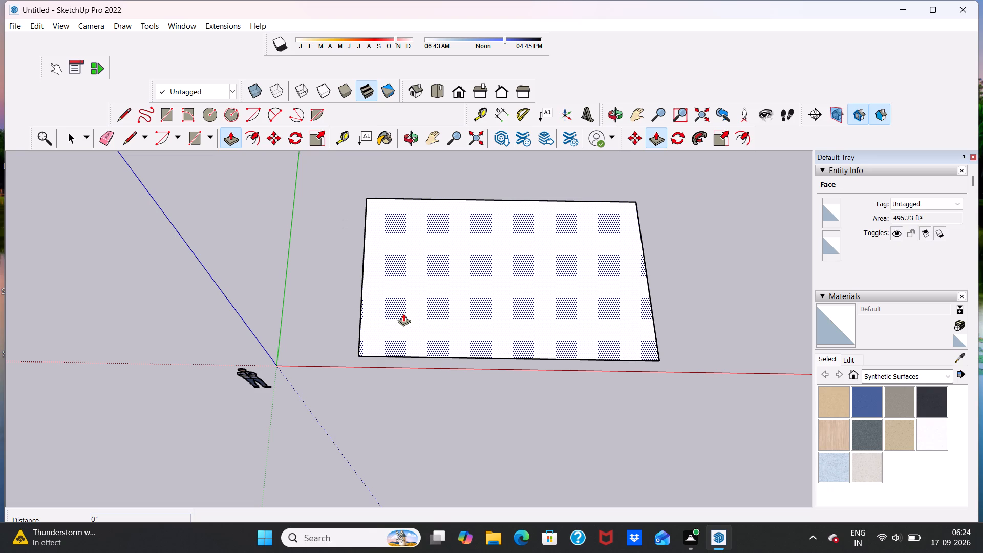
click(403, 313)
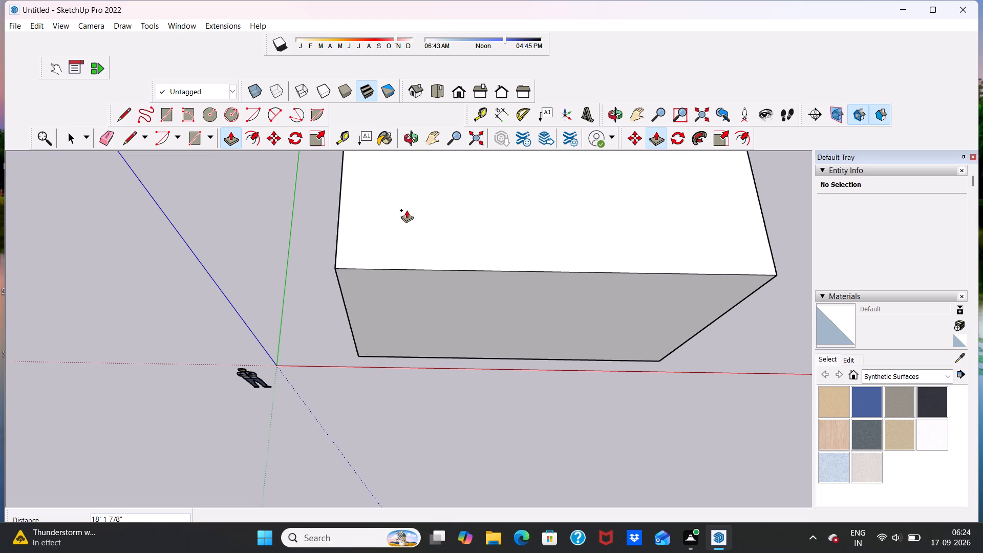
text(10')
key(Return)
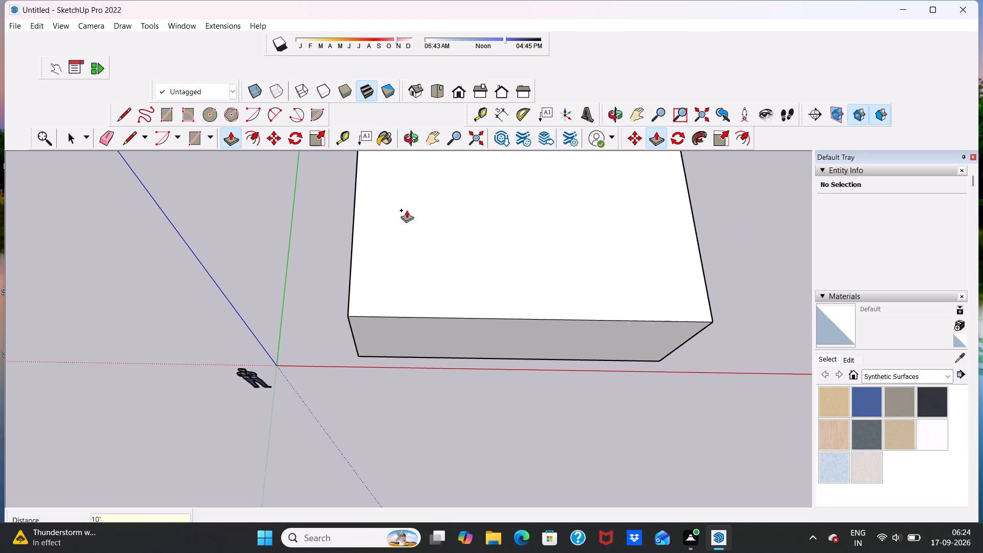
key(space)
Select the whole box with all its faces and edges and move it about 14' 11" diagonally away from the origin.
scroll(407, 208, down, 5)
middle_drag(396, 434, 402, 415)
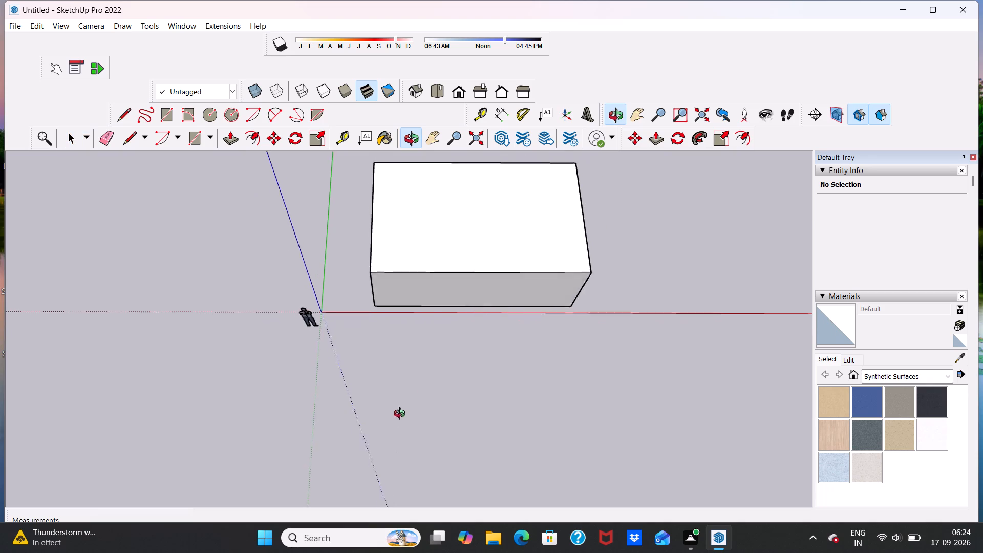
middle_drag(402, 415, 416, 254)
middle_drag(468, 299, 432, 249)
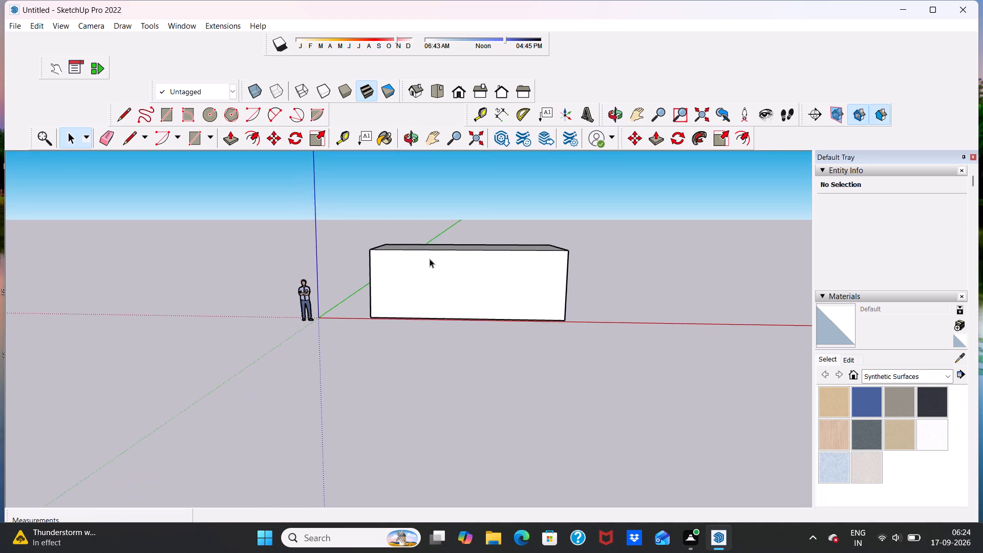
scroll(430, 260, up, 8)
scroll(438, 240, down, 6)
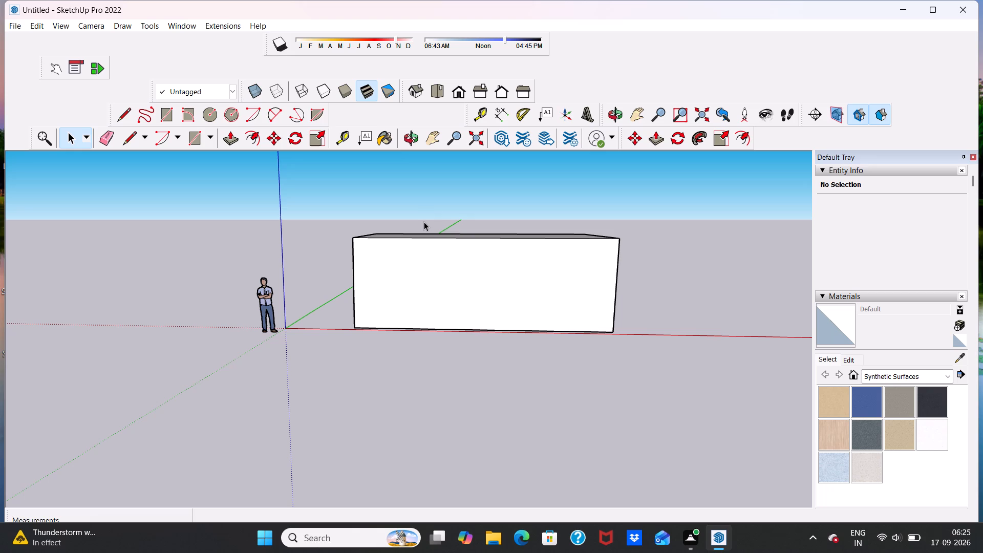
scroll(440, 305, up, 7)
scroll(435, 275, down, 6)
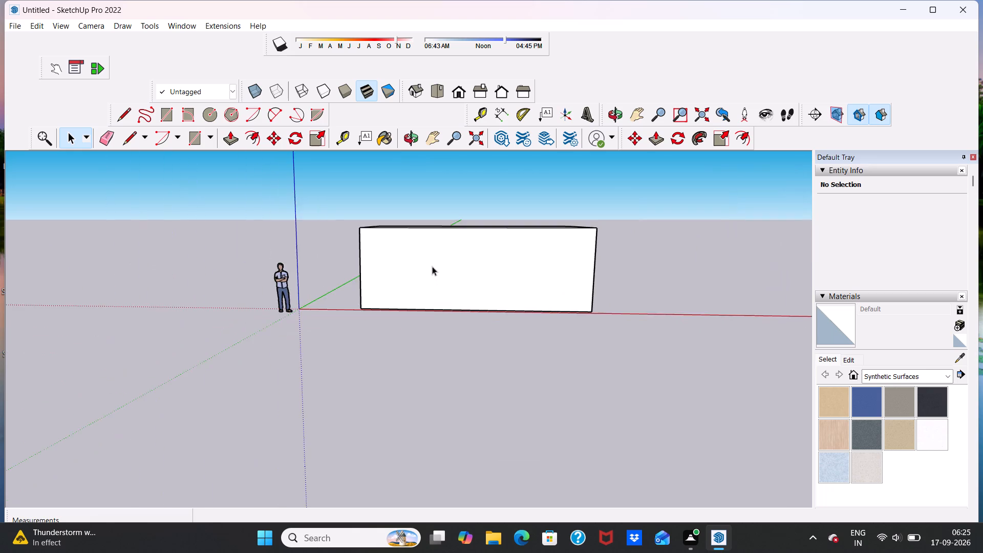
scroll(432, 266, down, 4)
triple_click(438, 261)
click(441, 265)
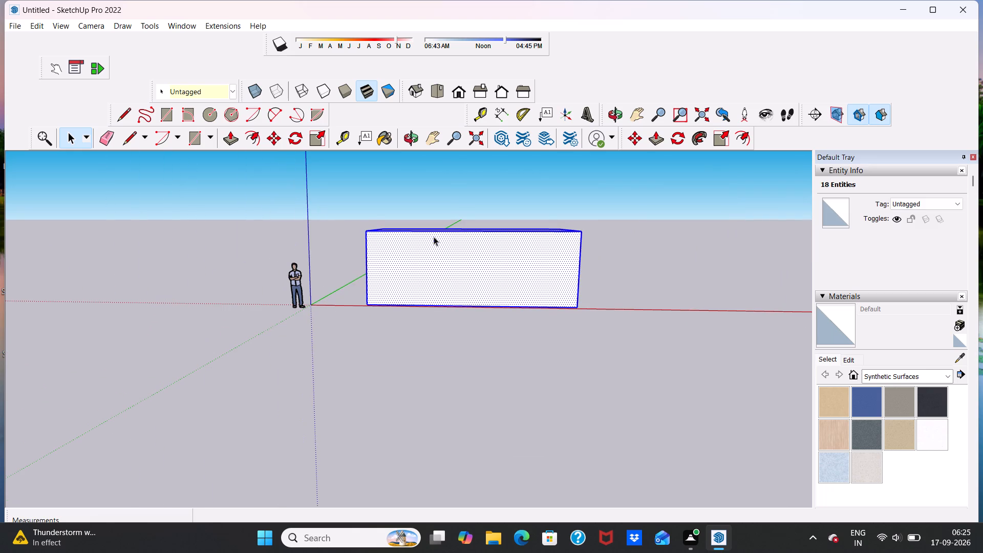
middle_drag(454, 276, 462, 424)
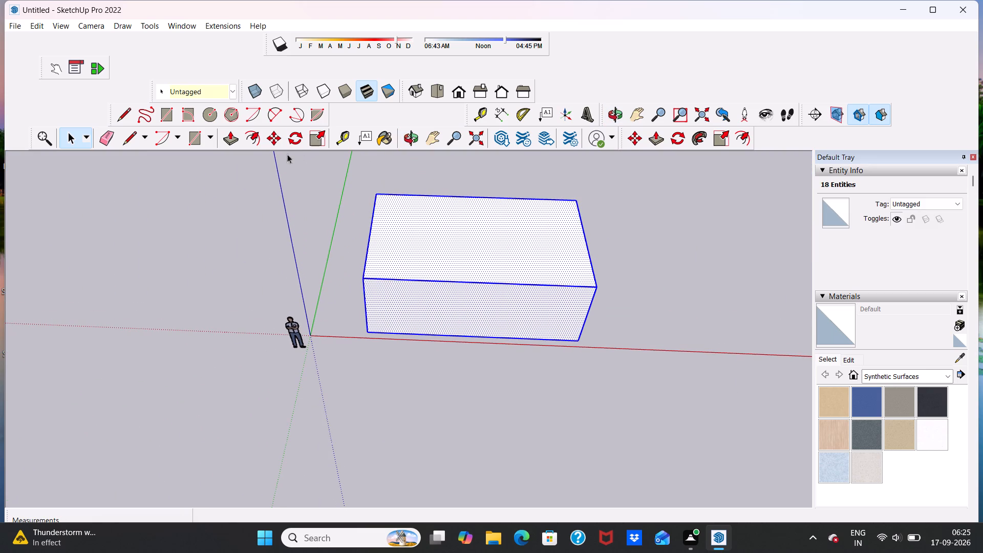
click(272, 140)
click(578, 199)
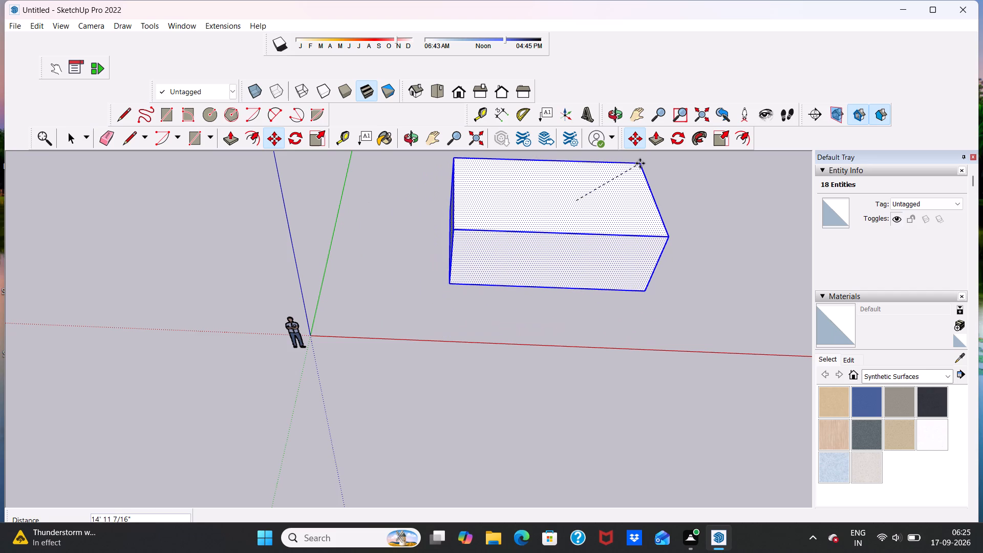
click(640, 163)
key(space)
click(713, 236)
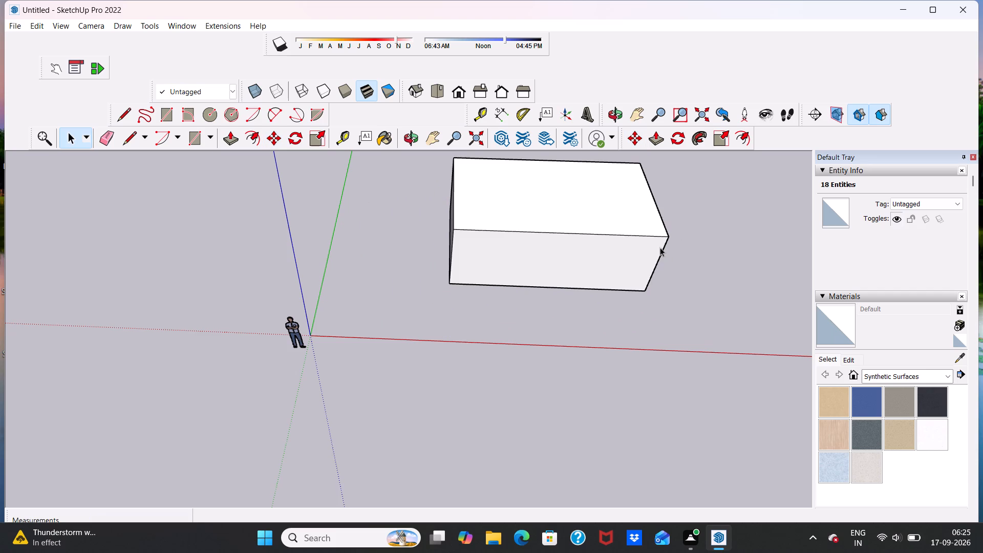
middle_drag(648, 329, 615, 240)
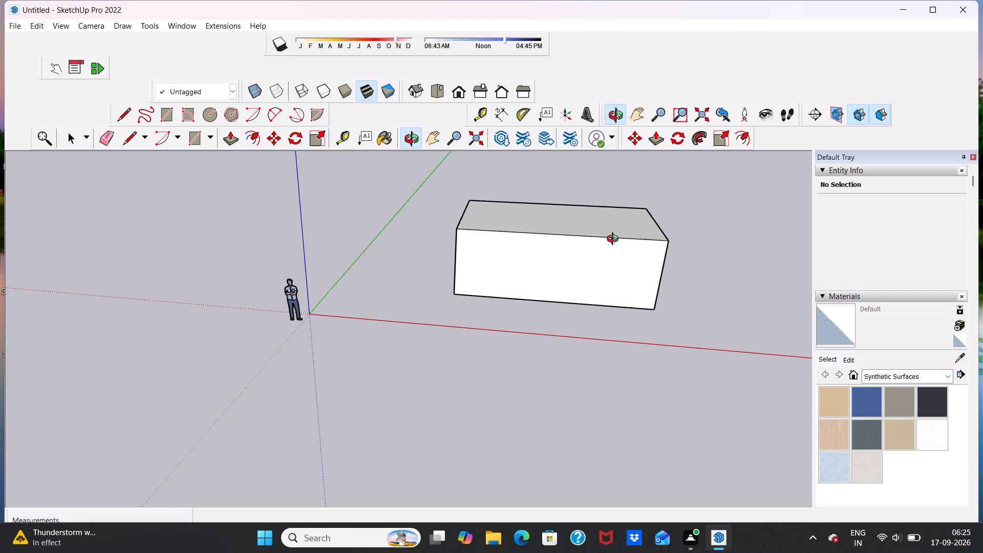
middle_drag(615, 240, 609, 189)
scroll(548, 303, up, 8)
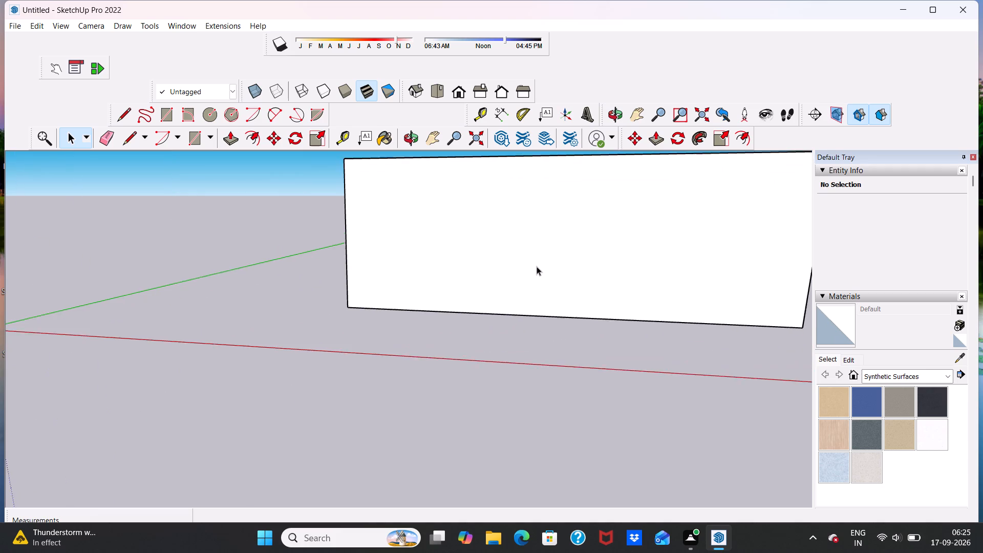
Erase the box's upper front edge to remove the top and front faces and open the interior.
scroll(537, 266, down, 7)
scroll(527, 256, up, 6)
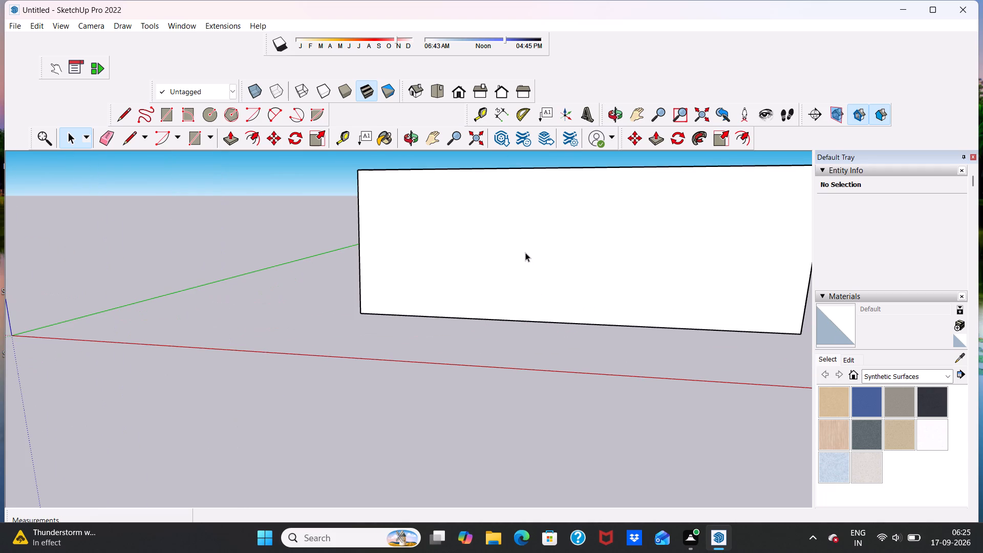
scroll(531, 258, up, 4)
scroll(528, 253, down, 12)
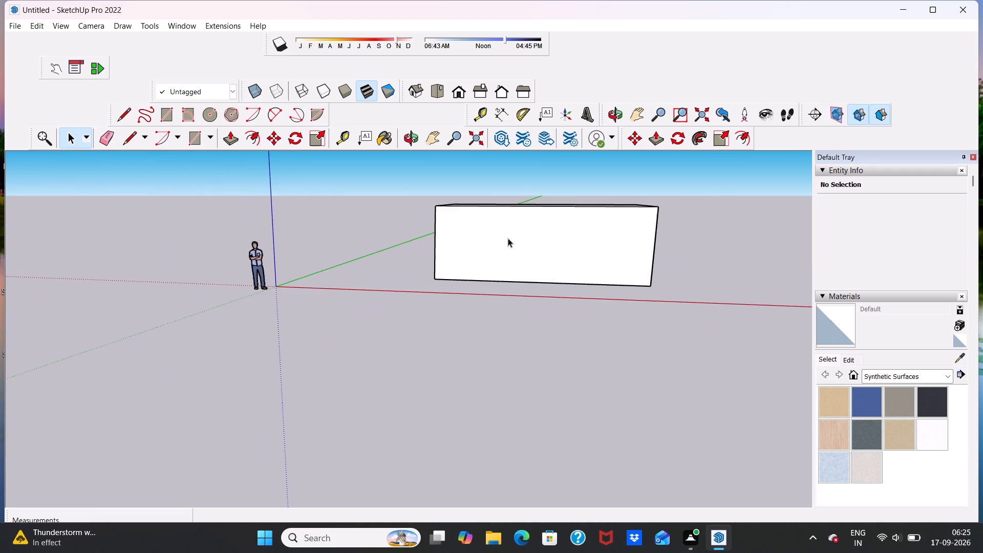
scroll(604, 248, up, 6)
scroll(598, 242, down, 4)
middle_drag(571, 257, 577, 299)
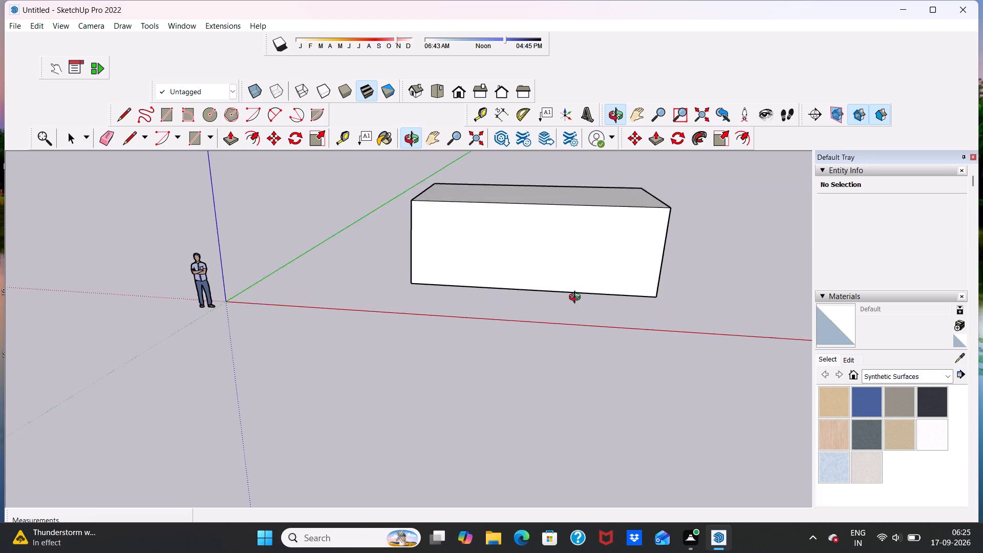
middle_drag(577, 299, 591, 244)
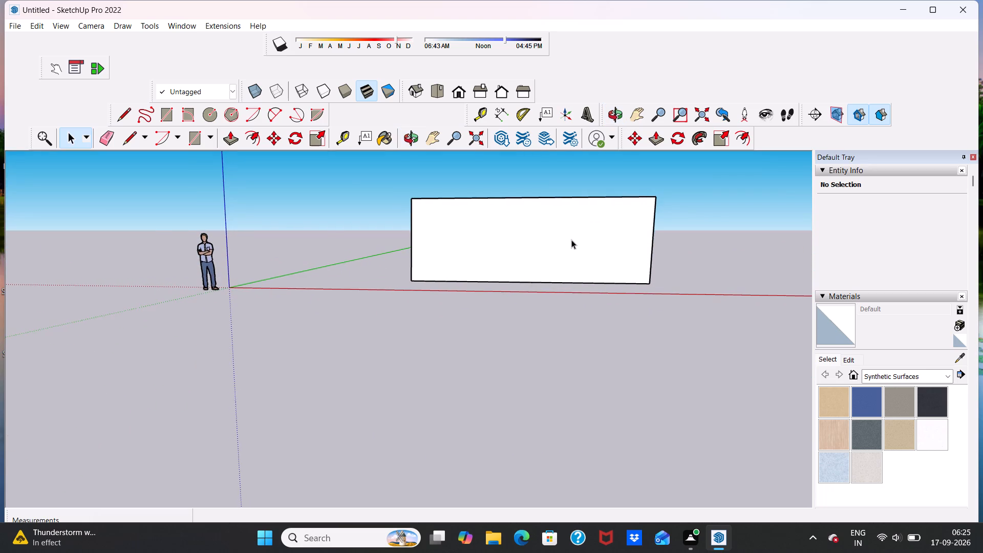
scroll(567, 241, up, 5)
scroll(550, 238, down, 7)
middle_drag(547, 249, 561, 313)
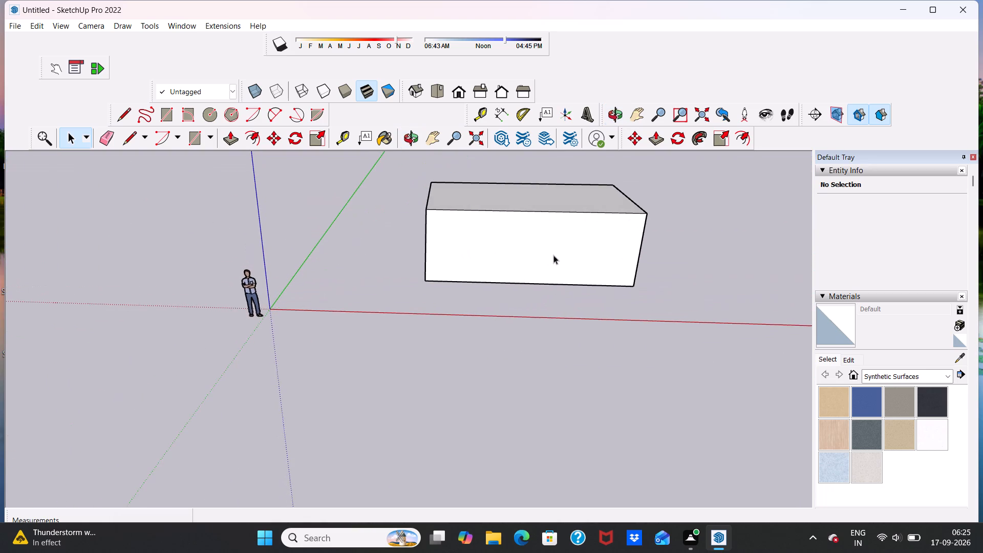
scroll(570, 231, up, 5)
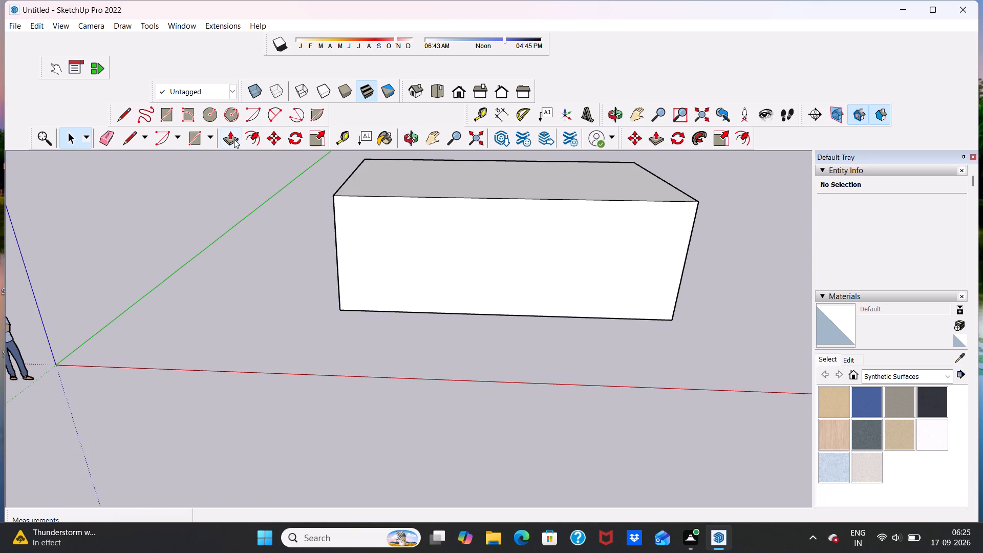
click(103, 144)
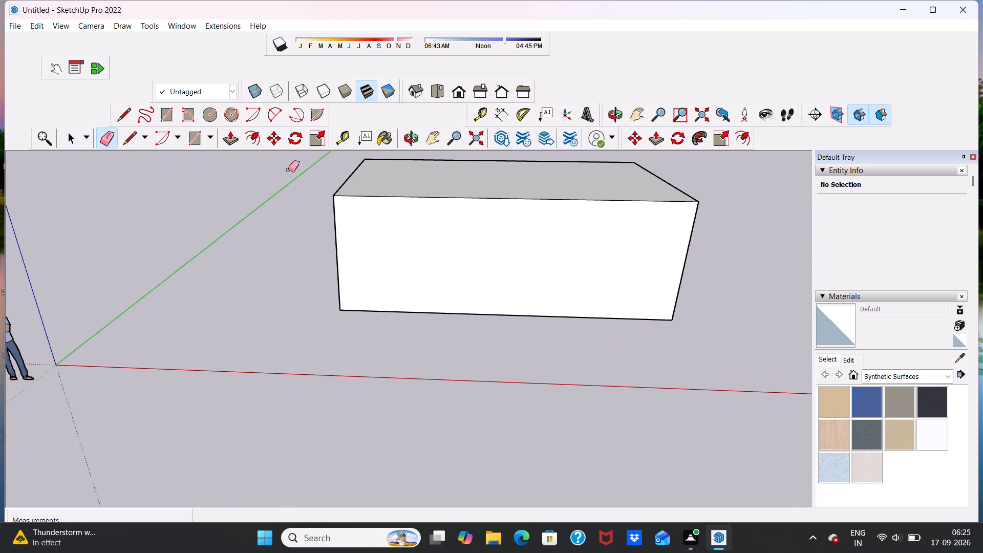
click(418, 198)
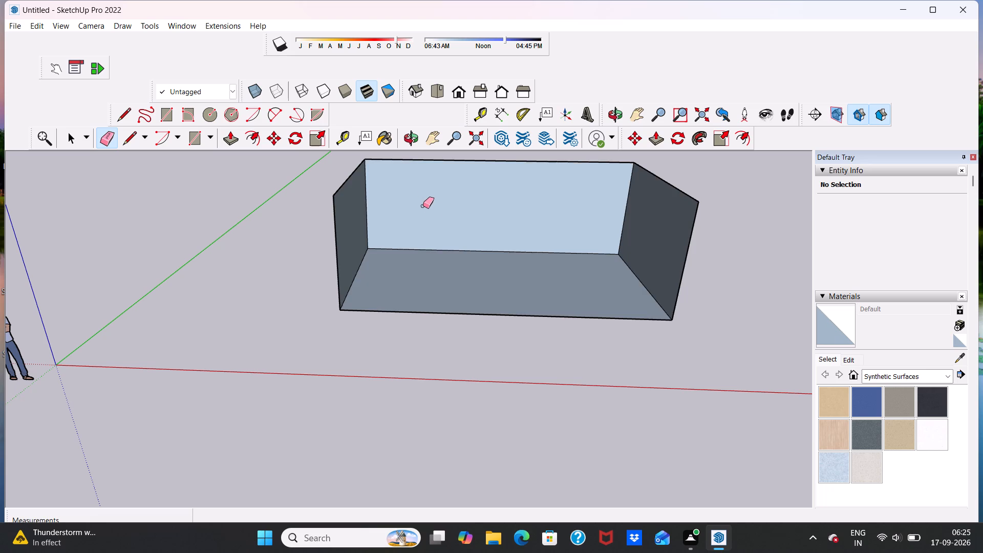
Raise the box's floor face 3" with Push/Pull to form a floor slab.
scroll(432, 211, down, 2)
scroll(463, 233, up, 6)
scroll(461, 223, down, 7)
middle_drag(497, 281, 486, 232)
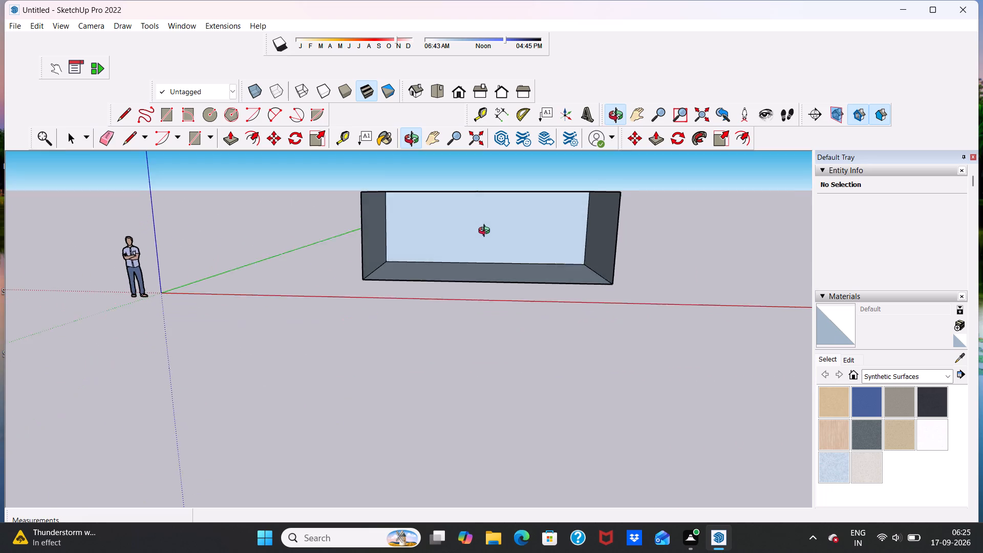
middle_drag(486, 232, 485, 270)
key(space)
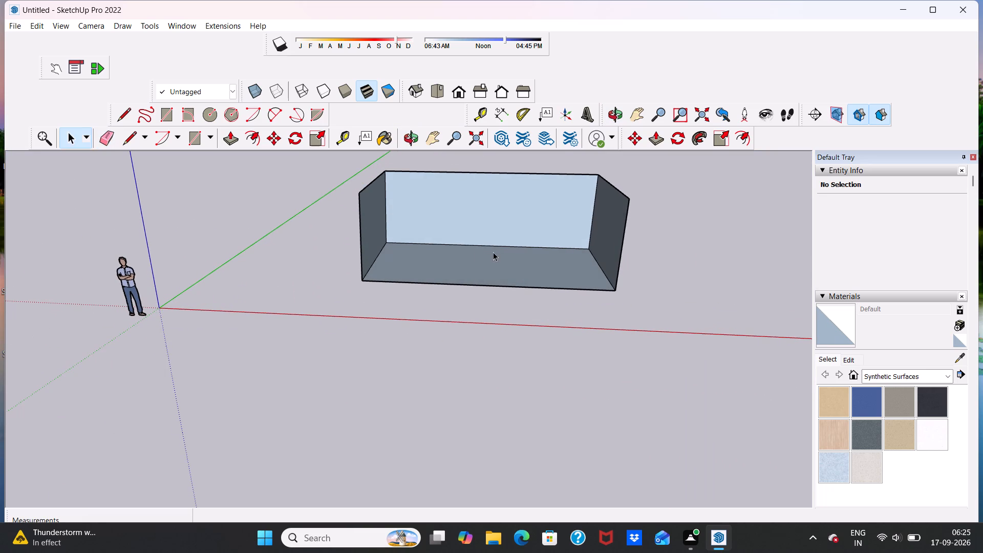
middle_drag(494, 254, 501, 286)
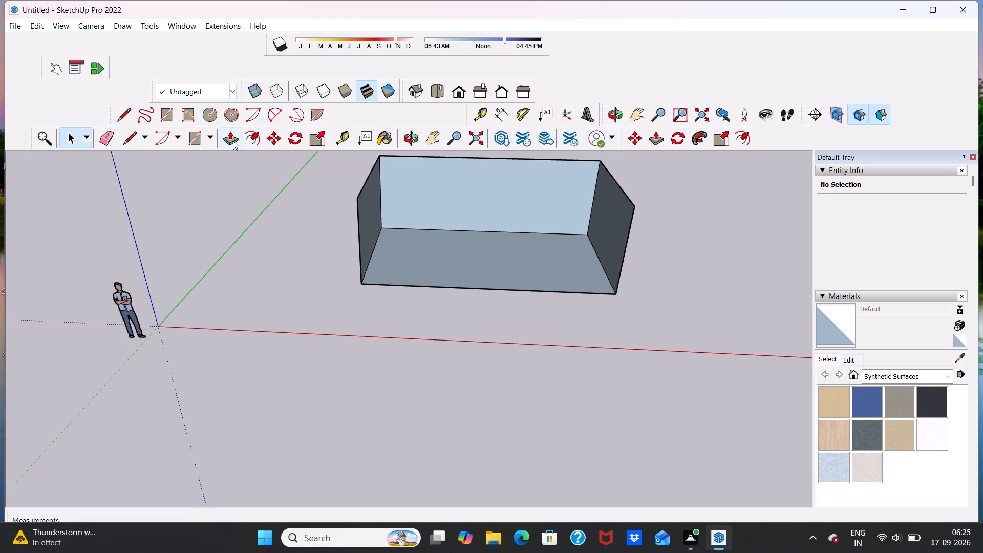
click(233, 138)
scroll(517, 264, up, 5)
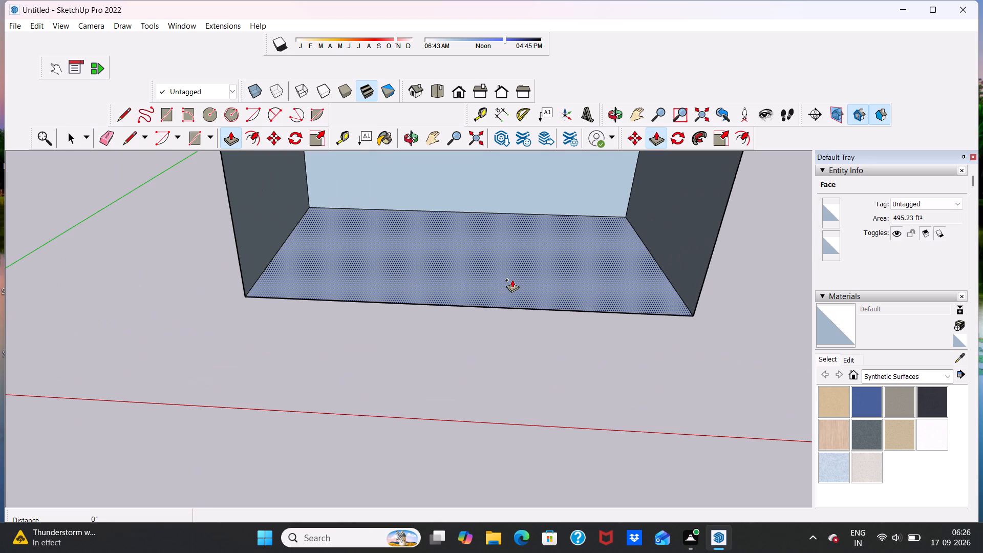
click(512, 279)
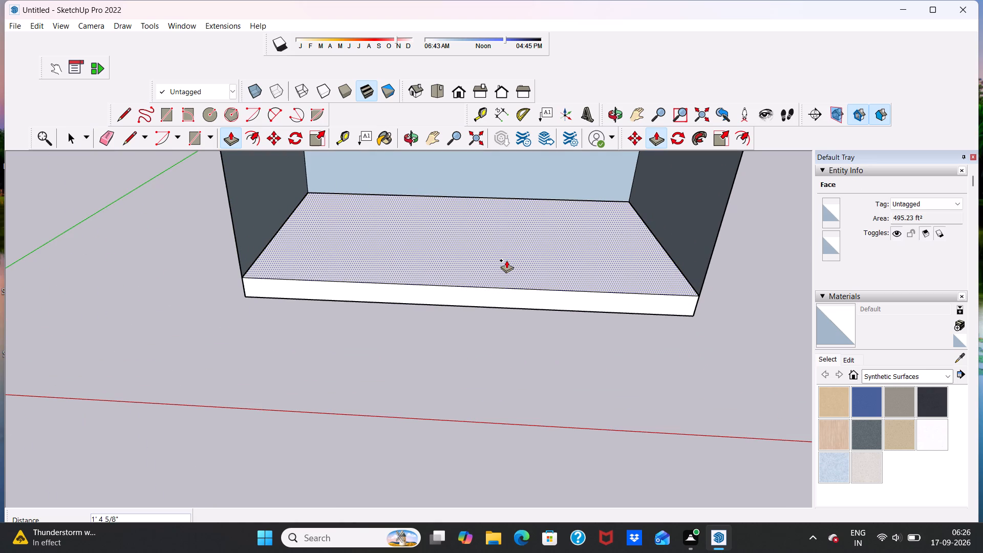
text(3")
key(Return)
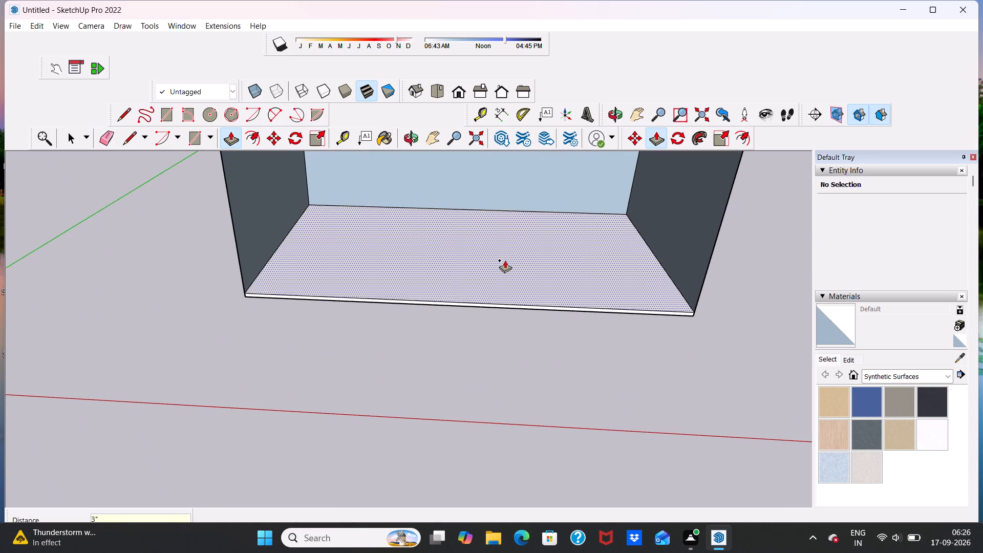
scroll(450, 261, down, 9)
scroll(384, 214, up, 7)
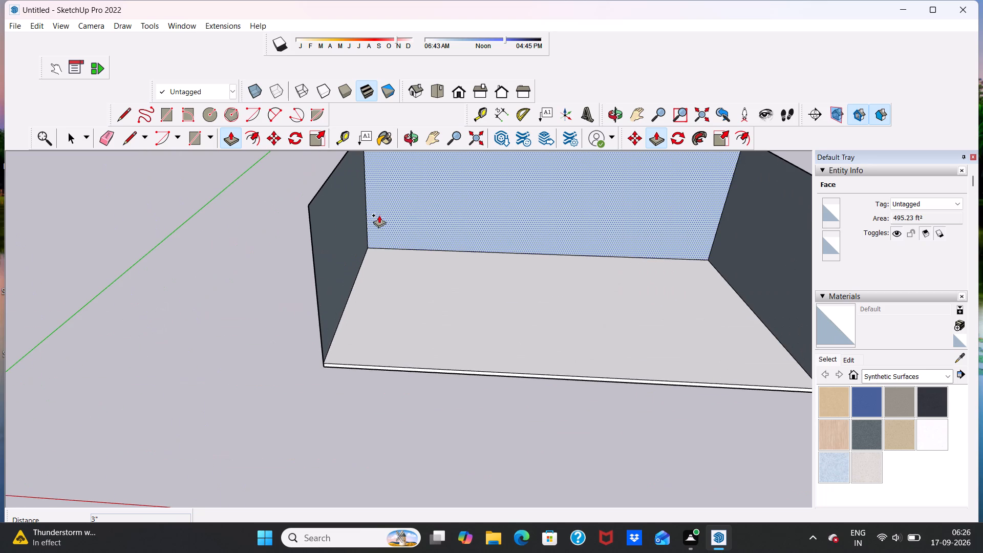
scroll(389, 246, down, 3)
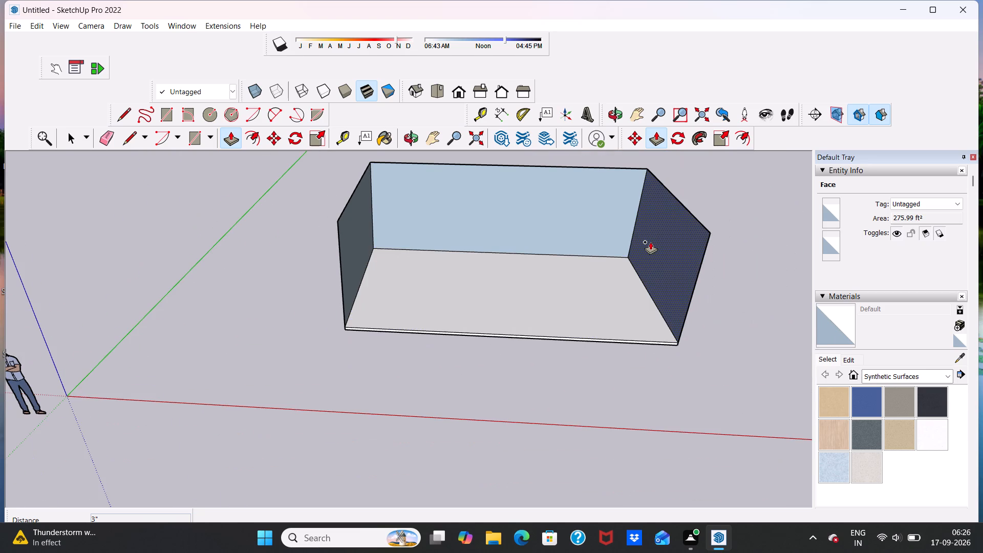
key(space)
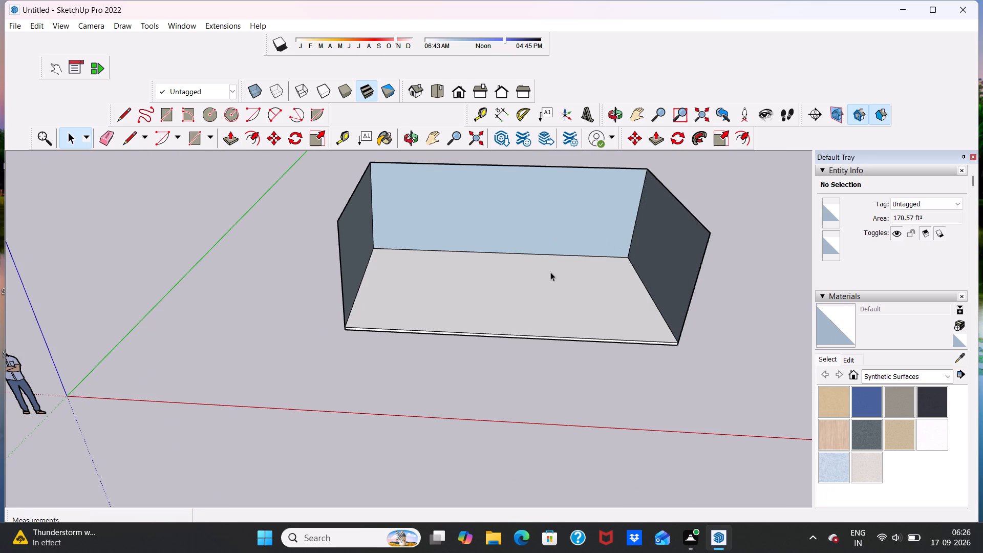
Examine the open room's floor and walls from several angles, ending in the standard top view.
middle_drag(544, 271, 539, 233)
scroll(423, 313, up, 4)
scroll(417, 279, down, 4)
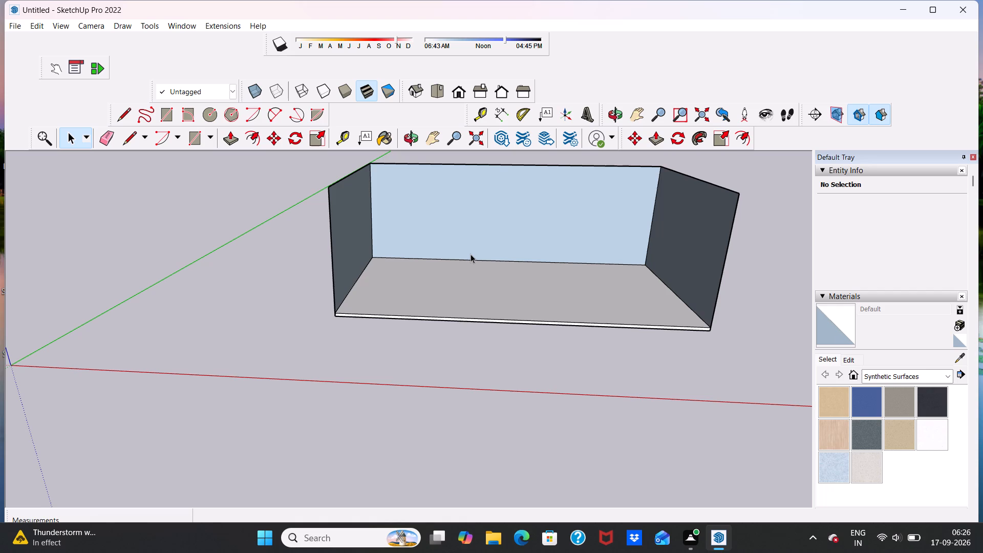
scroll(530, 217, up, 5)
scroll(535, 227, down, 6)
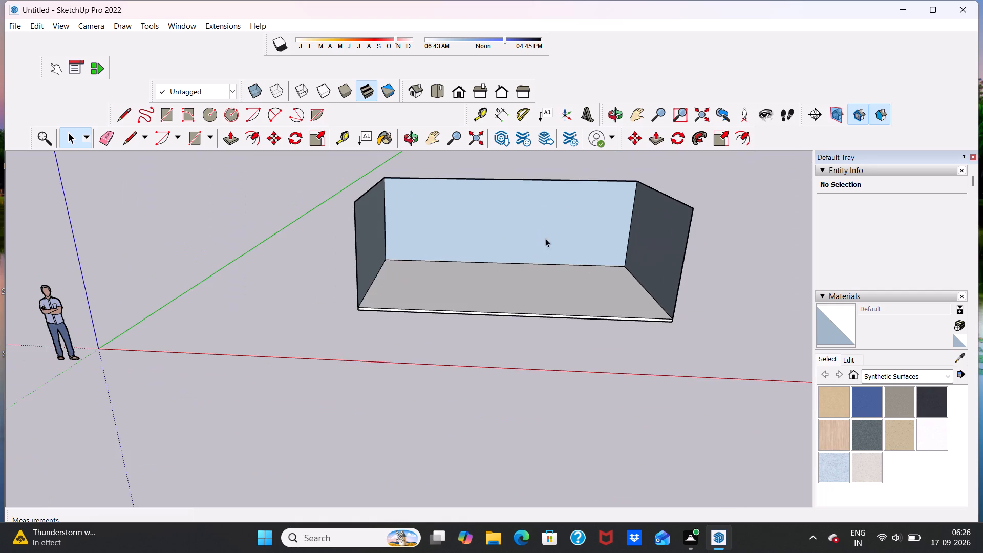
middle_drag(547, 240, 527, 258)
scroll(537, 229, up, 1)
scroll(537, 229, down, 3)
scroll(558, 210, up, 4)
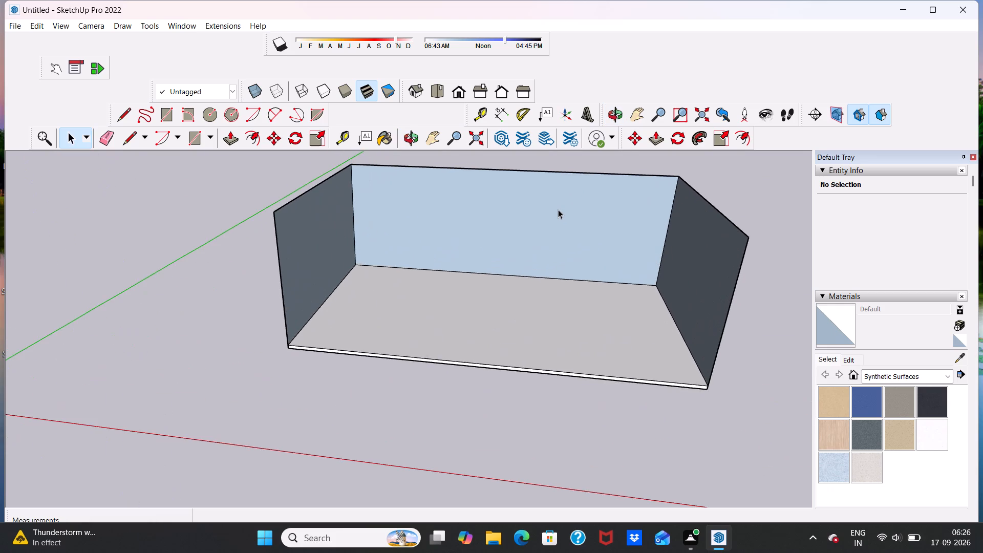
scroll(558, 209, down, 2)
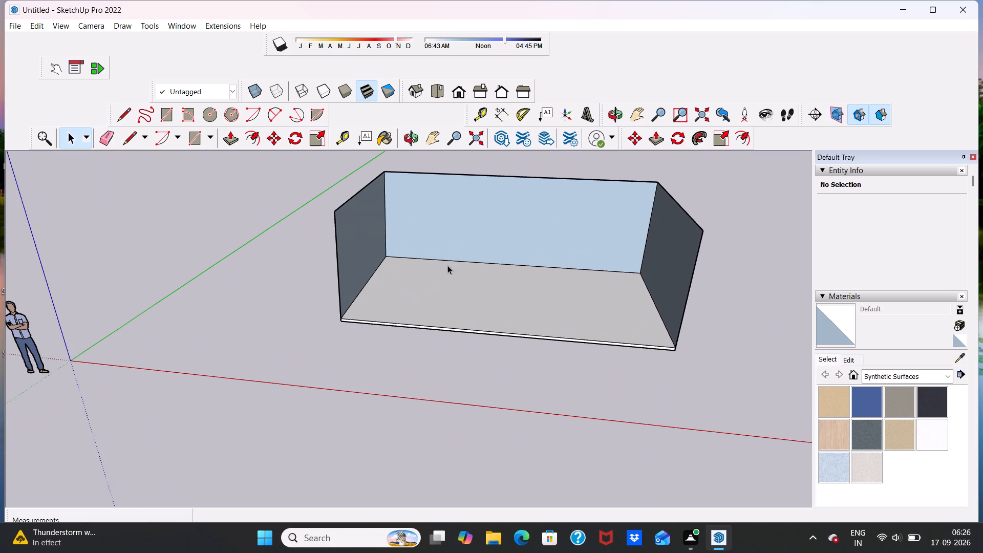
middle_drag(476, 300, 503, 382)
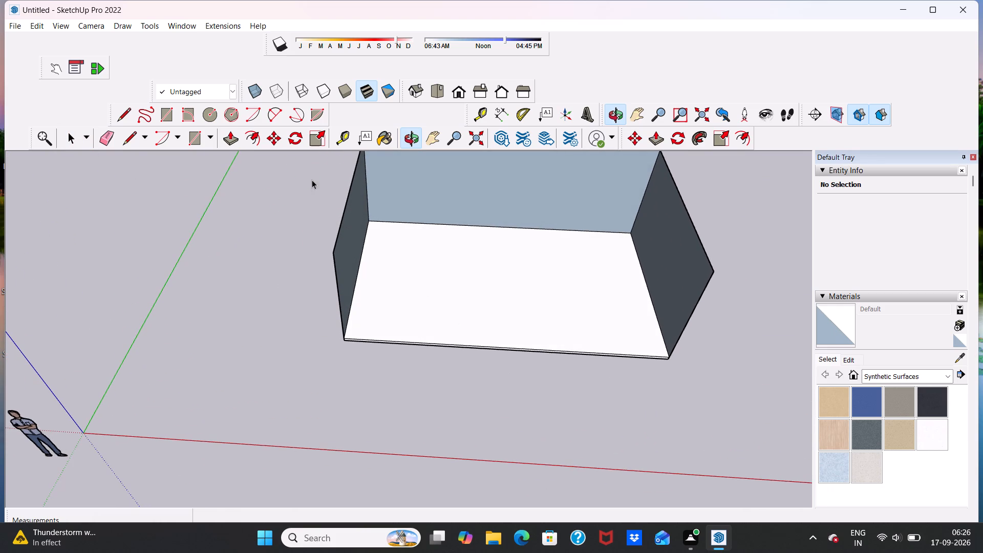
click(455, 97)
click(436, 95)
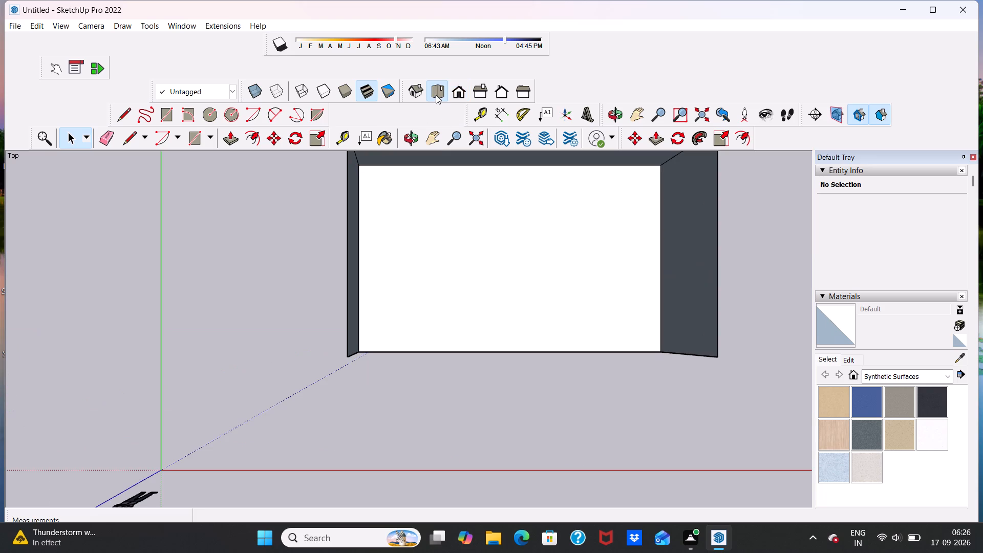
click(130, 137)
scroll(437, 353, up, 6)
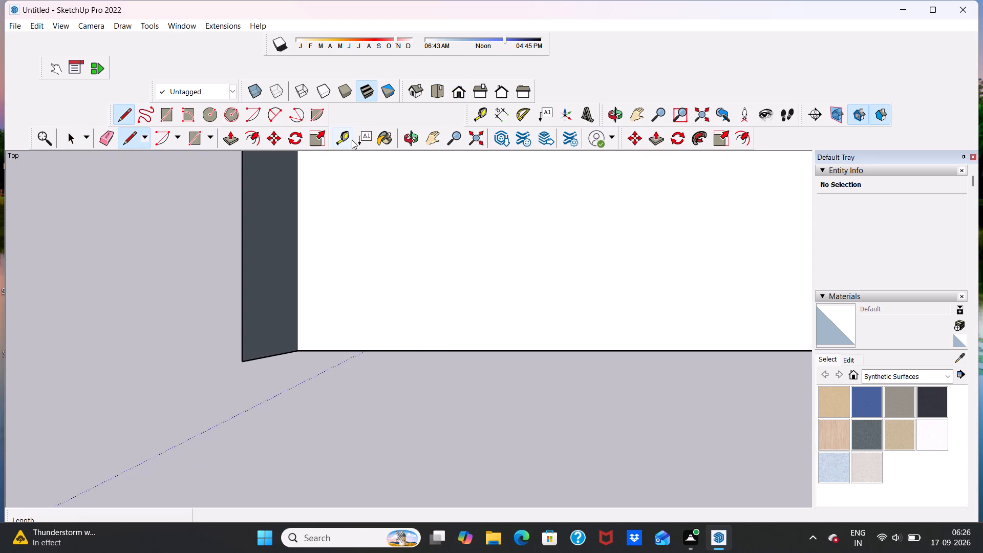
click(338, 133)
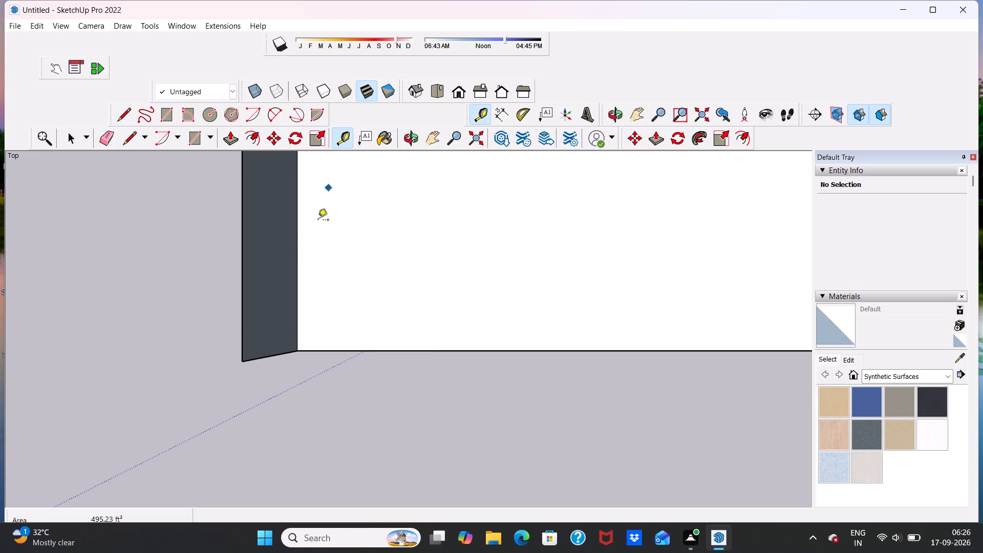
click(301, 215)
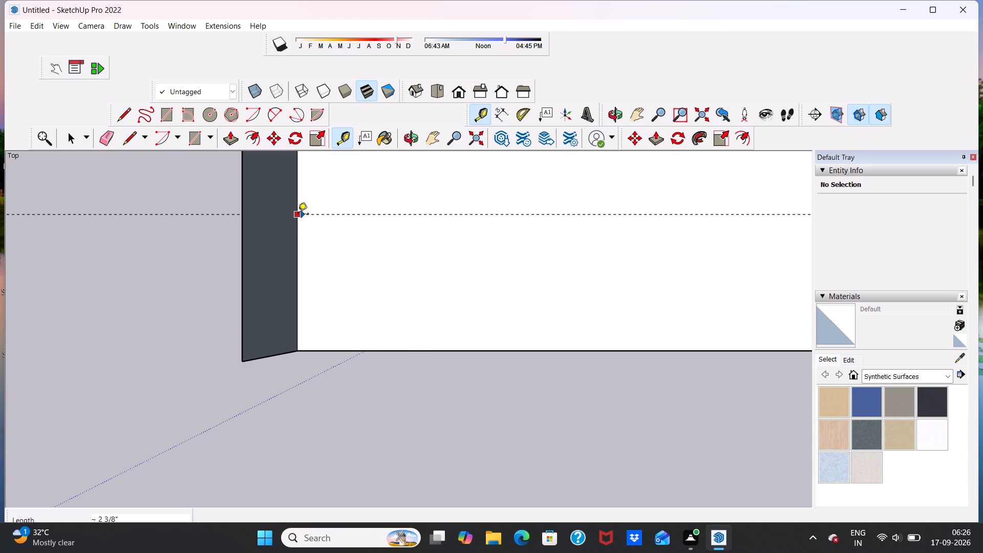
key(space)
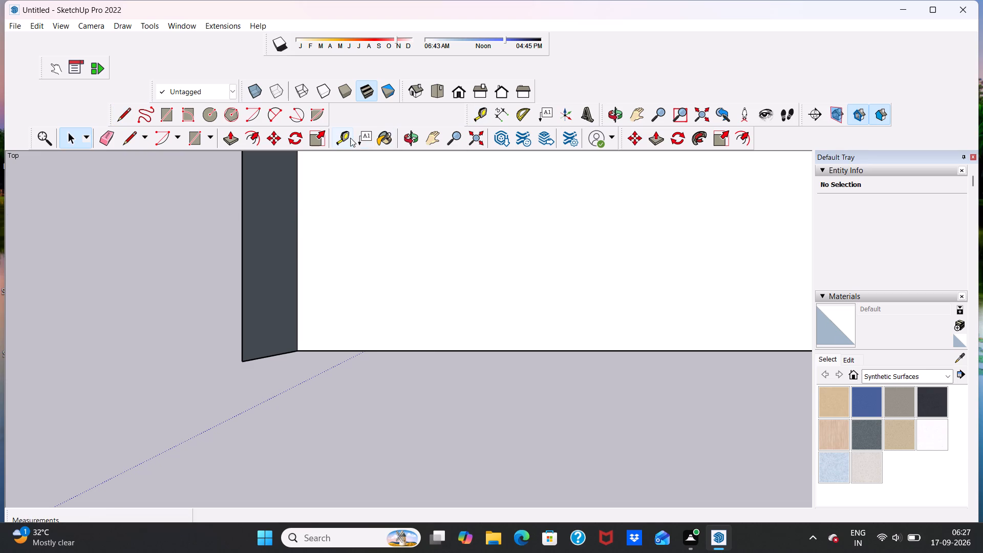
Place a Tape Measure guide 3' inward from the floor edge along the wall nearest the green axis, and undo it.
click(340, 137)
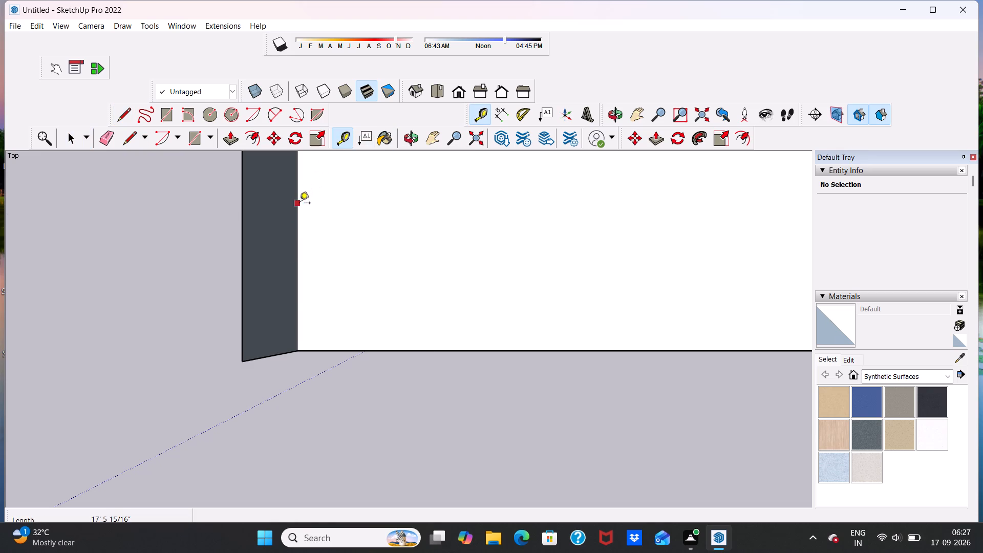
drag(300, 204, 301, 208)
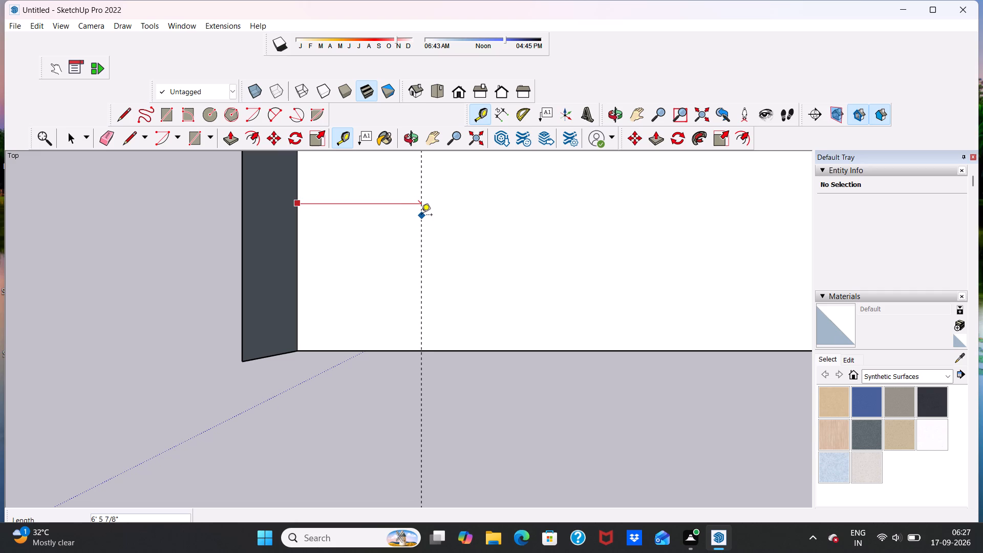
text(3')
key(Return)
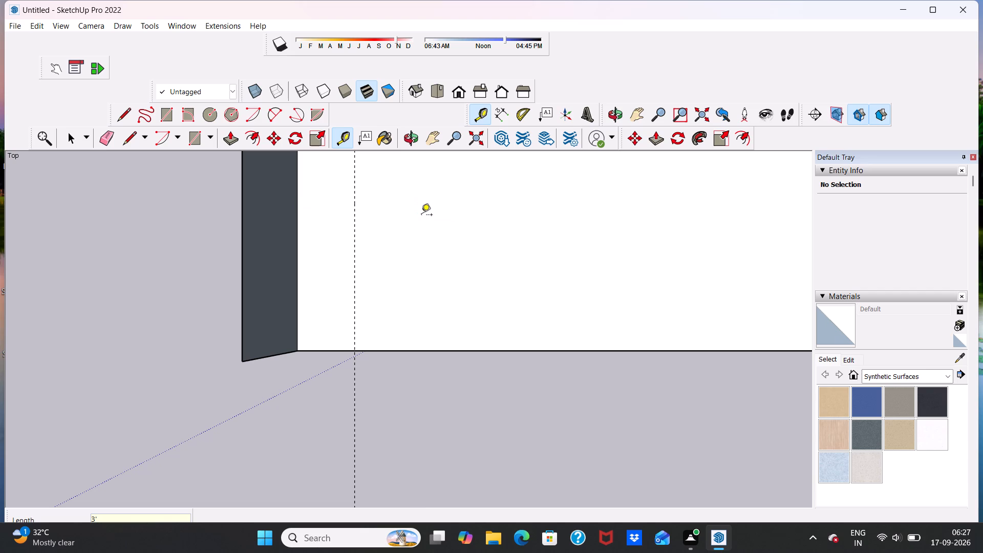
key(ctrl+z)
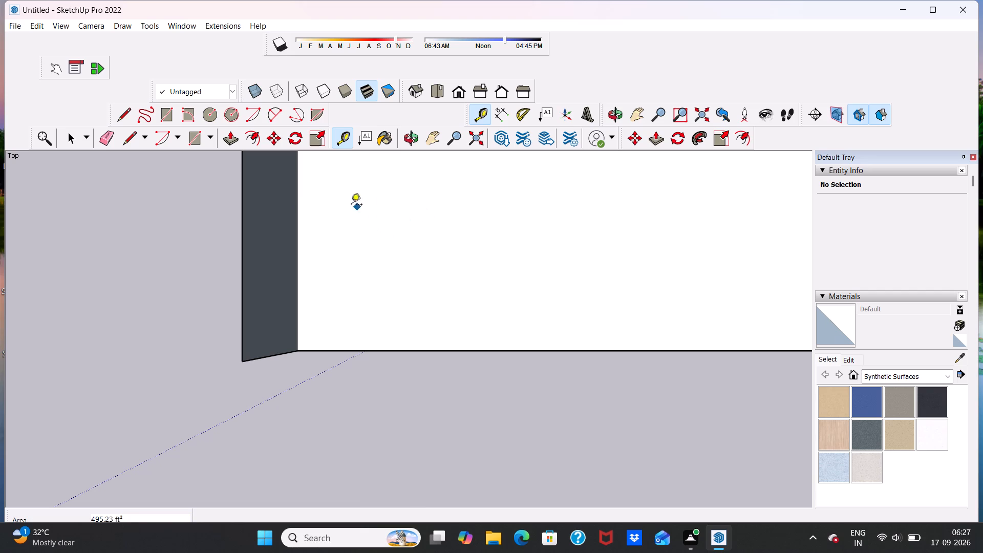
Place a Tape Measure guide 4' inward from the floor edge along the wall nearest the green axis, parallel to that wall.
click(299, 212)
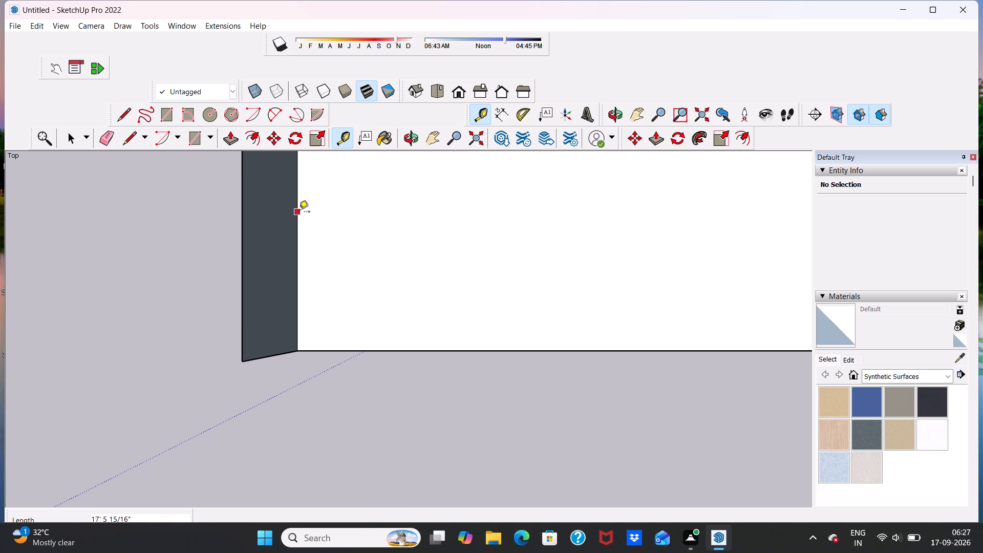
text(4')
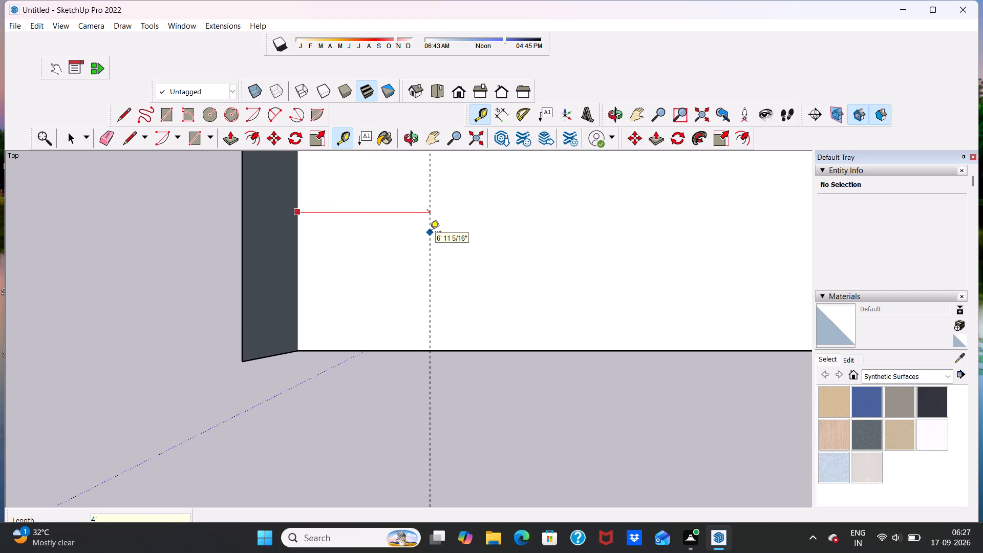
key(Return)
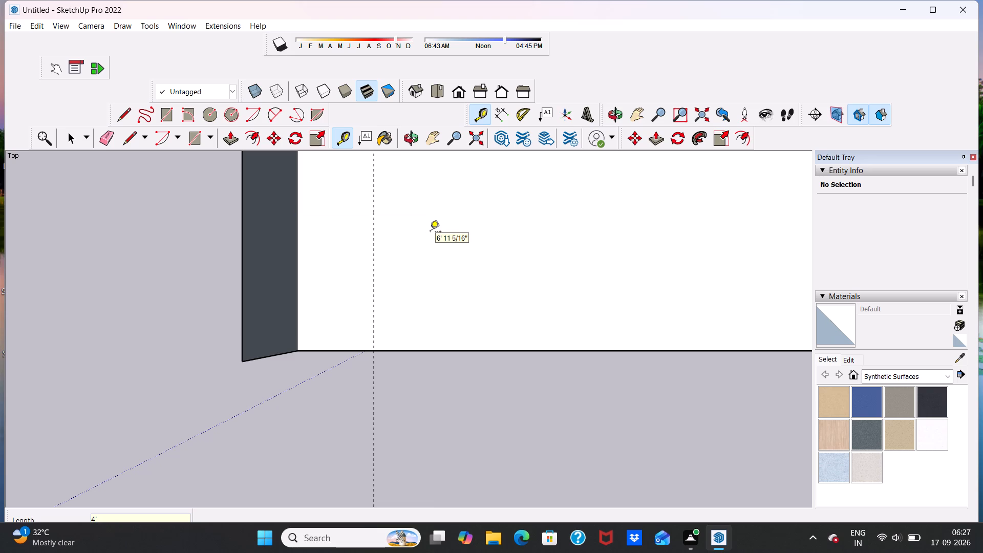
scroll(424, 232, down, 14)
middle_drag(457, 327, 454, 313)
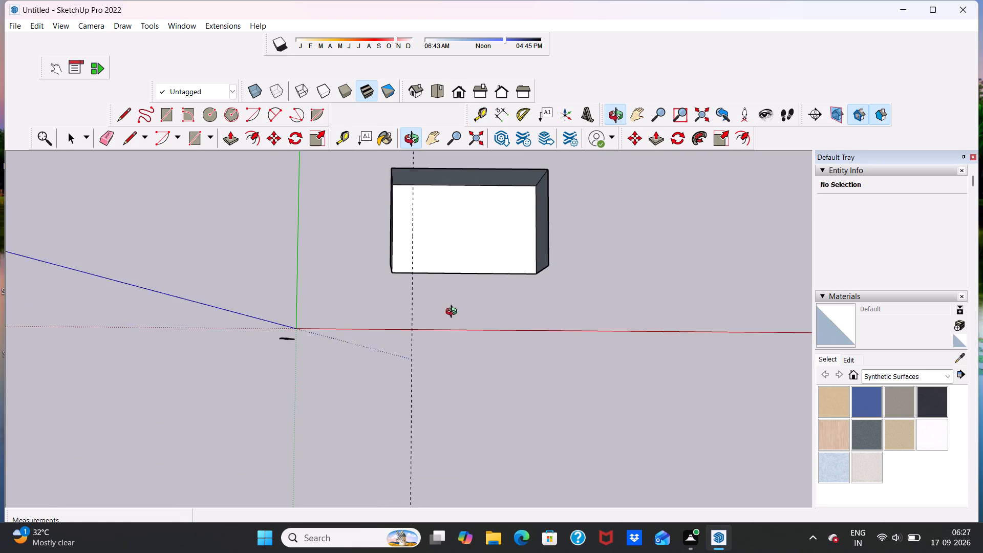
Place a Tape Measure guide 4' inward from the floor edge along the back wall, parallel to that wall.
middle_drag(454, 313, 472, 210)
scroll(494, 289, up, 7)
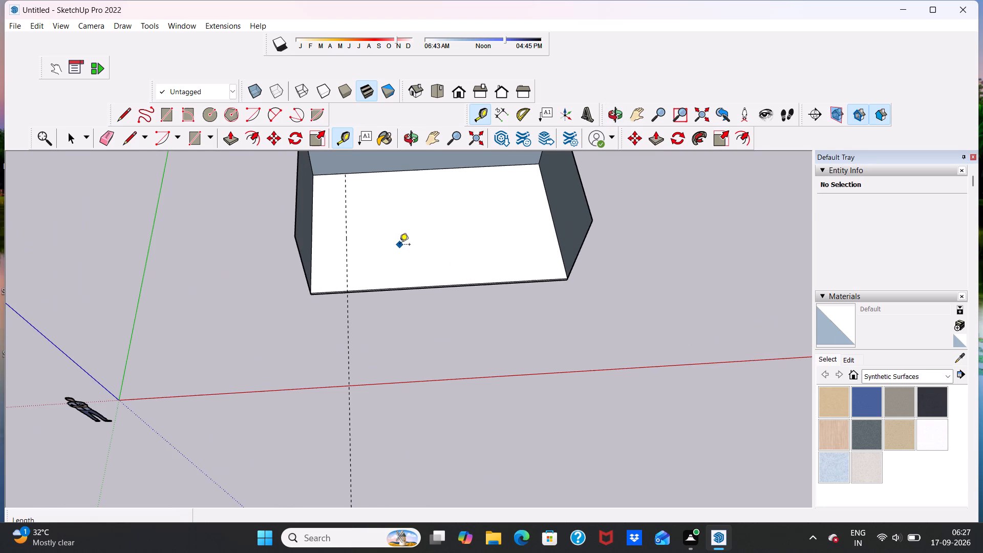
click(403, 174)
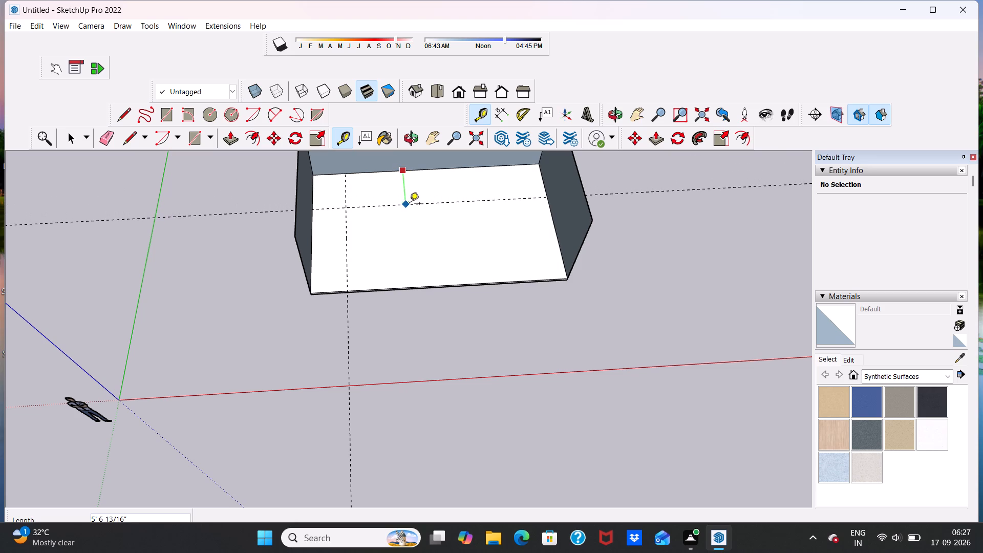
text(4')
key(Return)
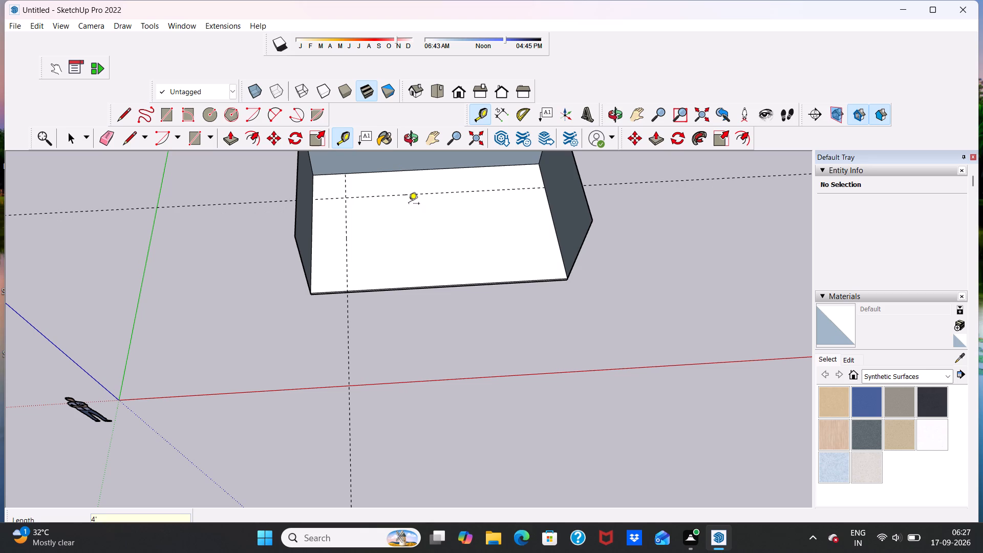
click(550, 208)
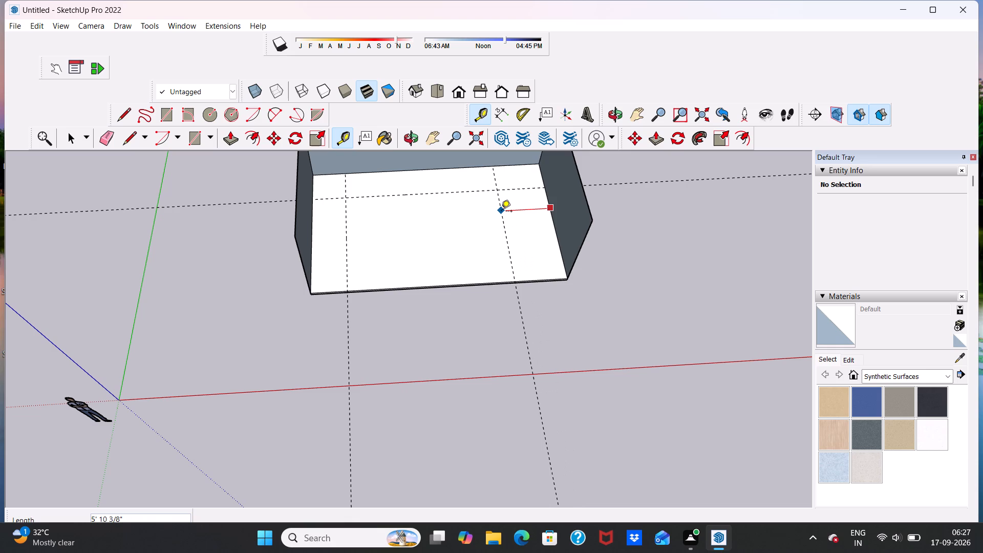
key(space)
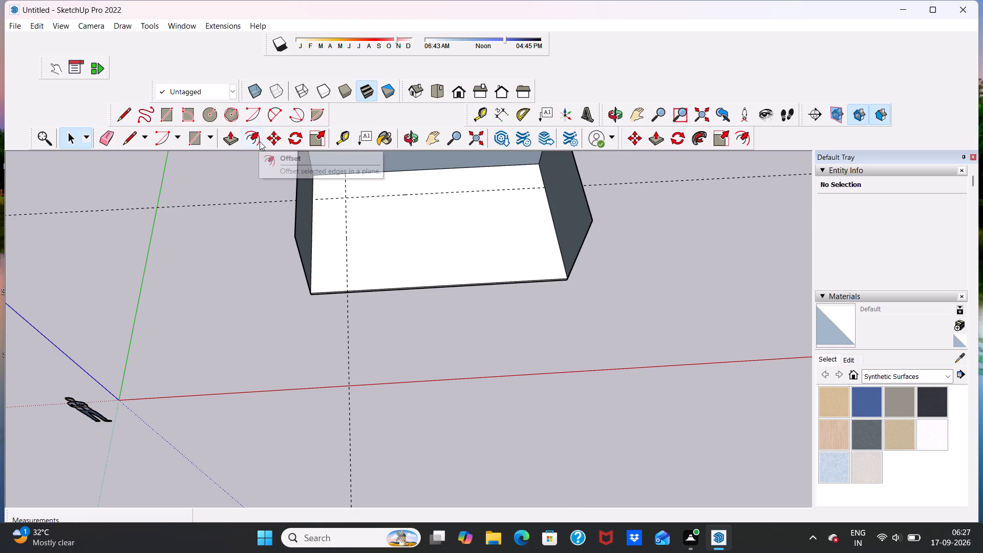
Draw floor lines along the guides: about 13' 6" from the open front edge to their intersection, and about 24' 4" to the opposite side wall.
click(134, 139)
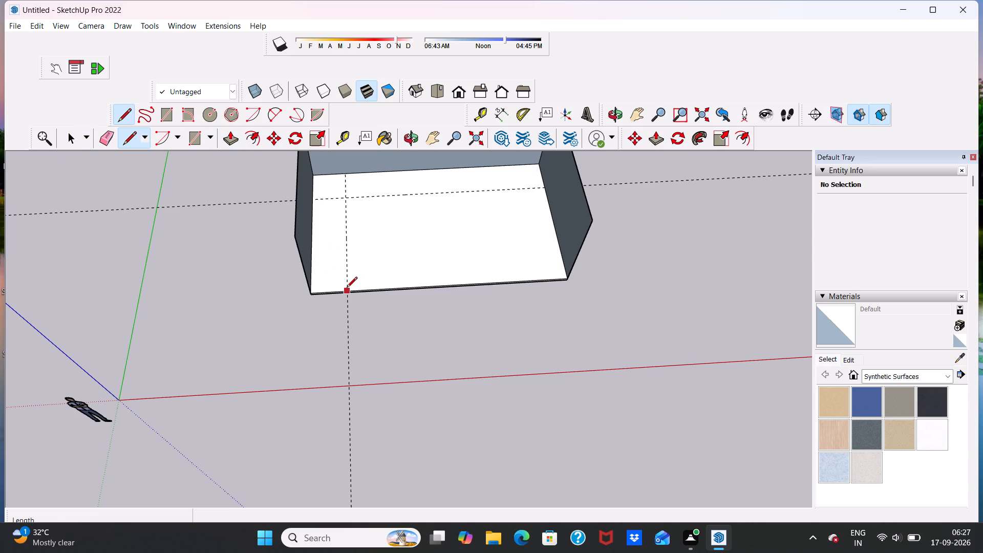
click(347, 289)
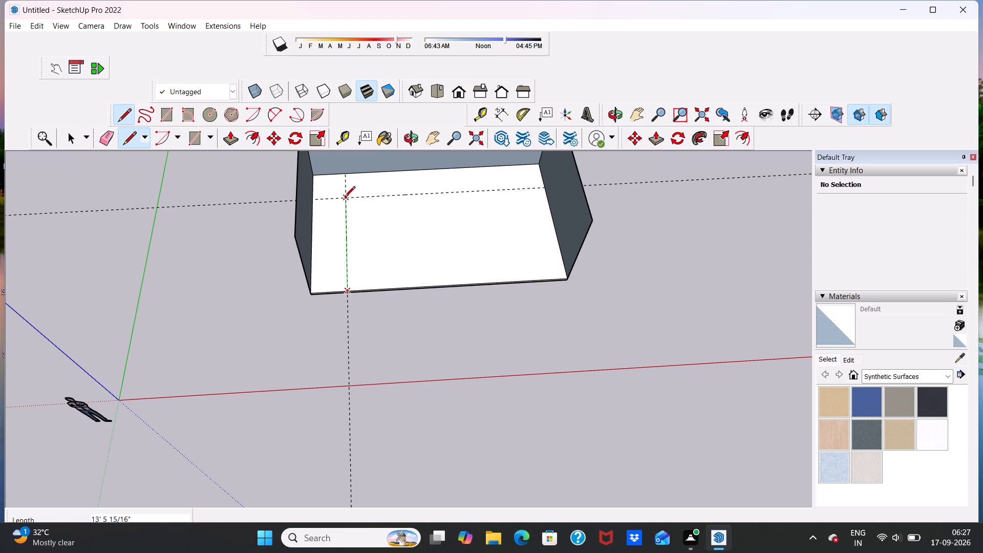
click(345, 198)
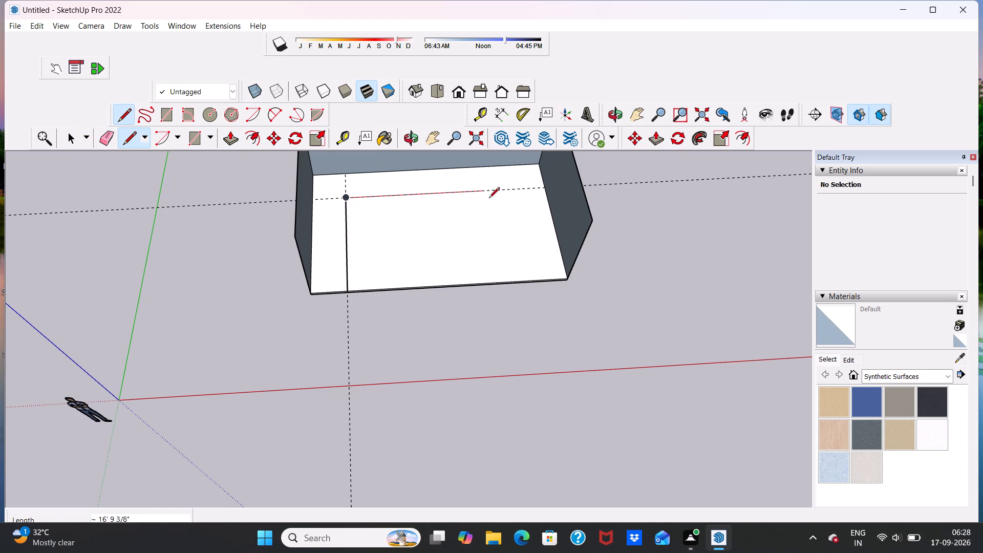
click(541, 189)
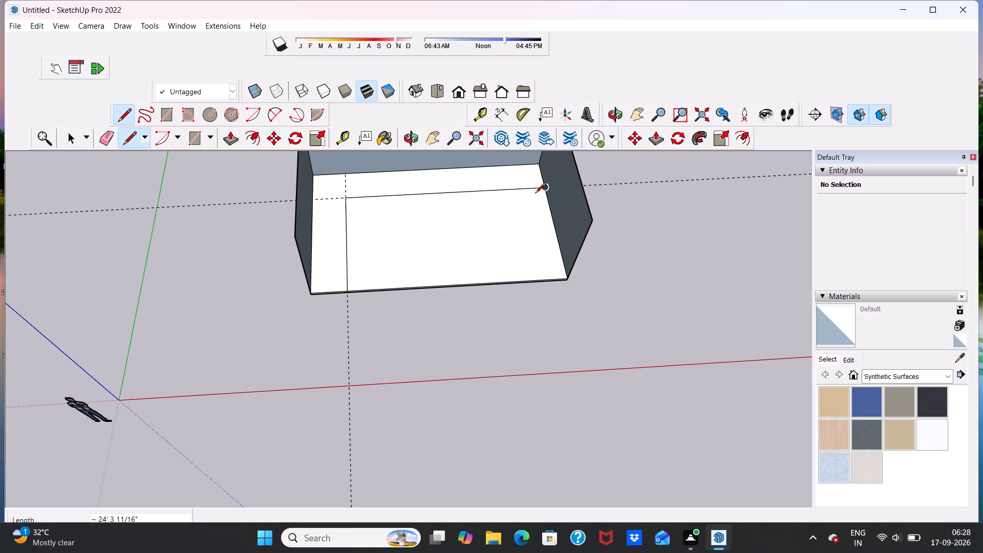
key(space)
Erase both guides, the one parallel to the back wall and the one parallel to the side wall.
click(103, 140)
drag(235, 175, 228, 219)
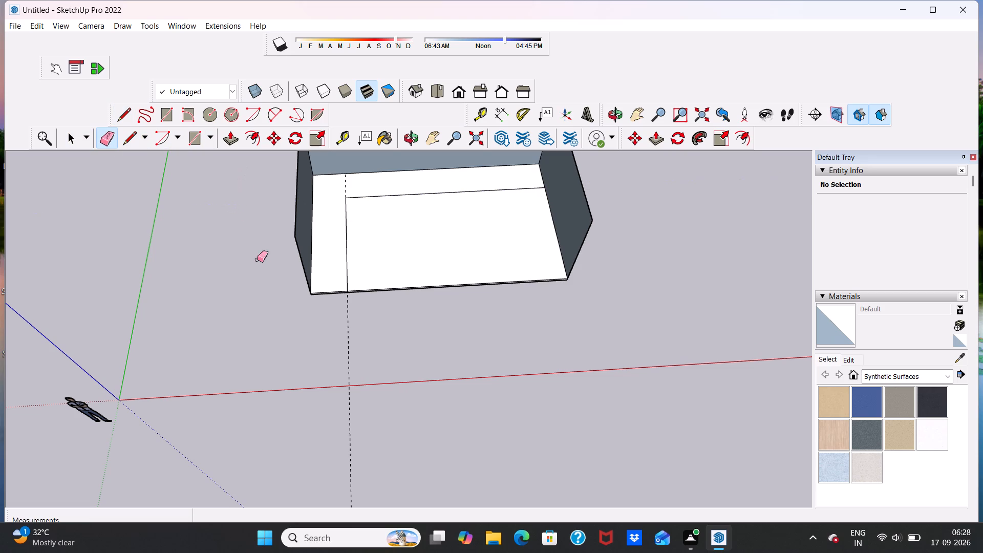
drag(317, 316, 382, 332)
Raise the L-shaped floor strip along the back and side walls freehand with Push/Pull, about 5 1/2" in the final pull.
scroll(378, 324, down, 4)
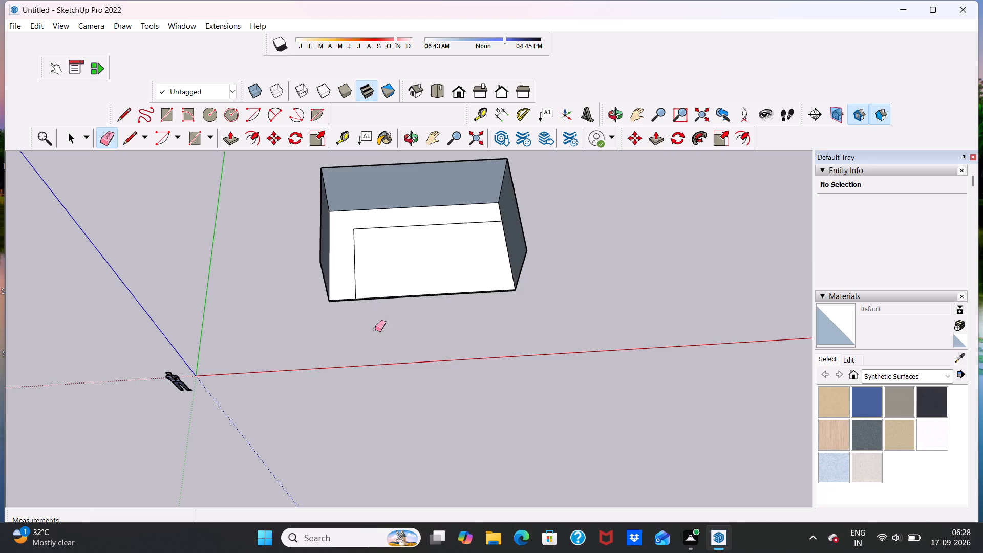
middle_drag(374, 335, 349, 267)
scroll(407, 300, up, 6)
scroll(414, 302, down, 3)
middle_drag(437, 357, 437, 353)
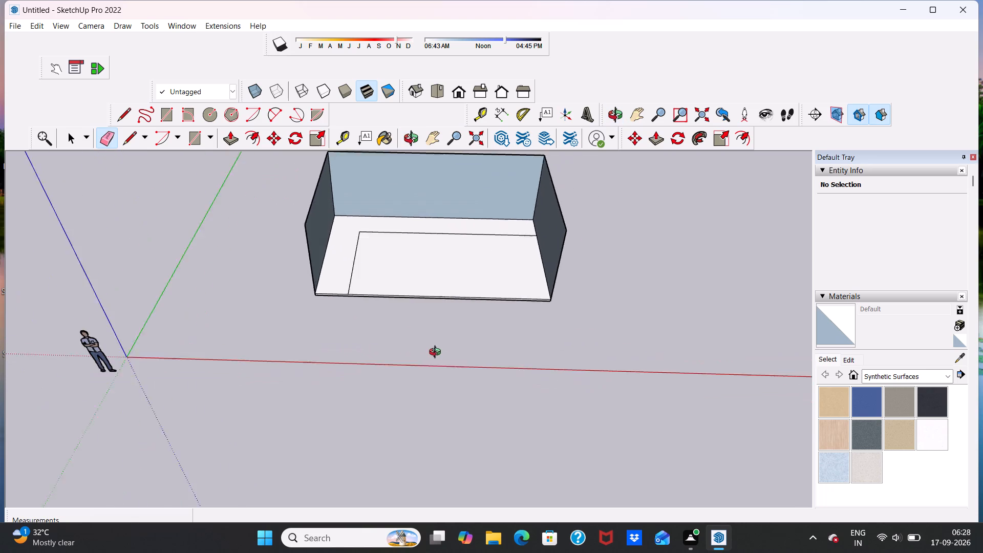
middle_drag(437, 353, 454, 262)
middle_drag(434, 318, 433, 356)
scroll(368, 254, up, 6)
key(space)
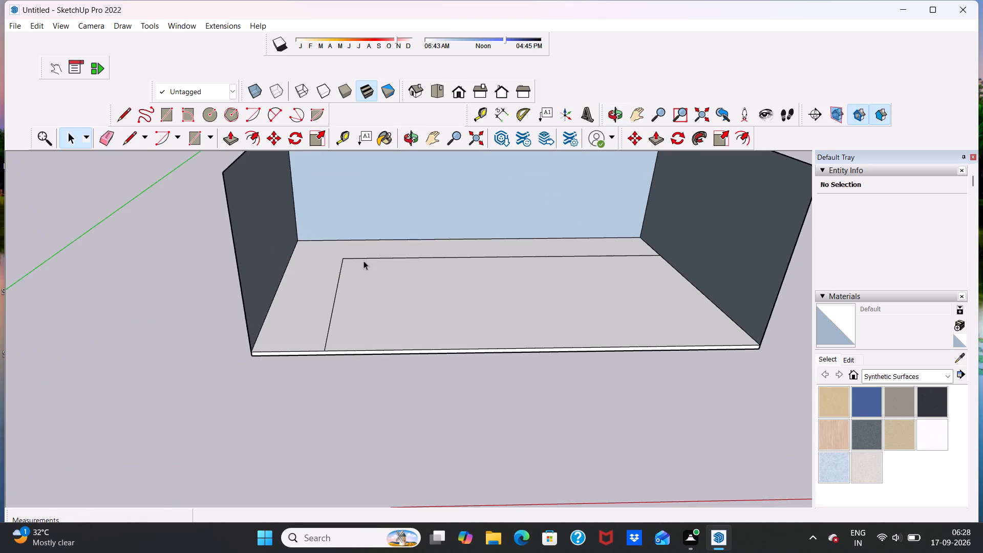
scroll(362, 267, down, 6)
scroll(384, 215, up, 5)
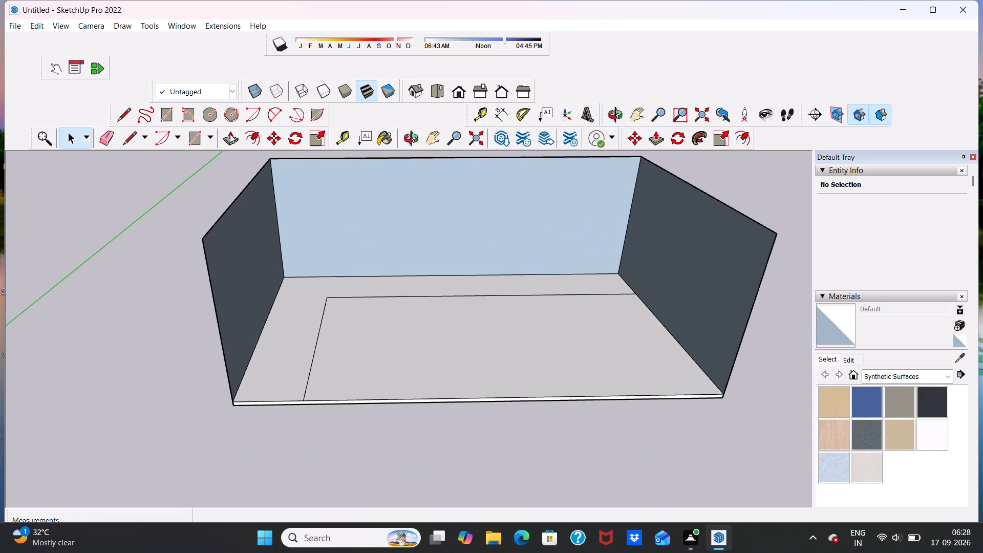
click(230, 135)
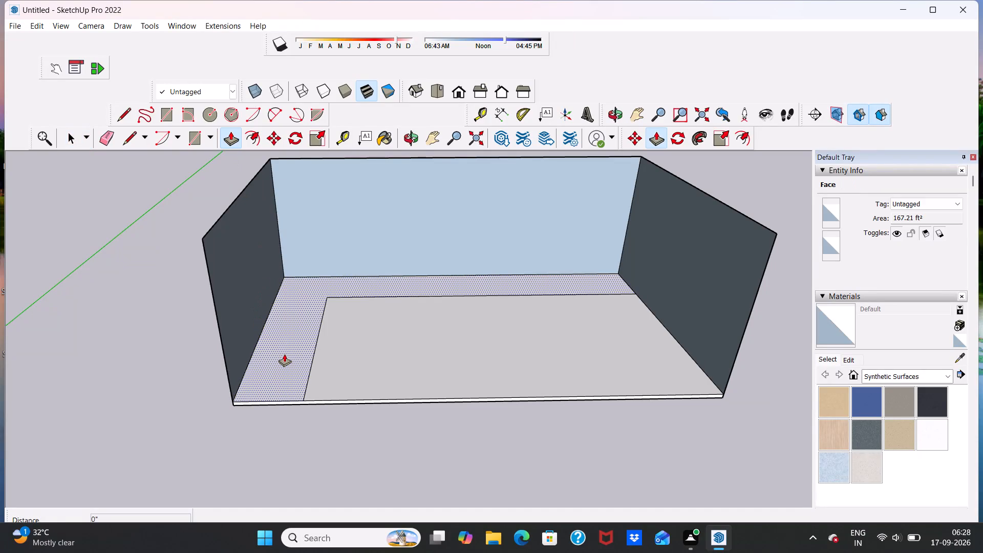
click(284, 354)
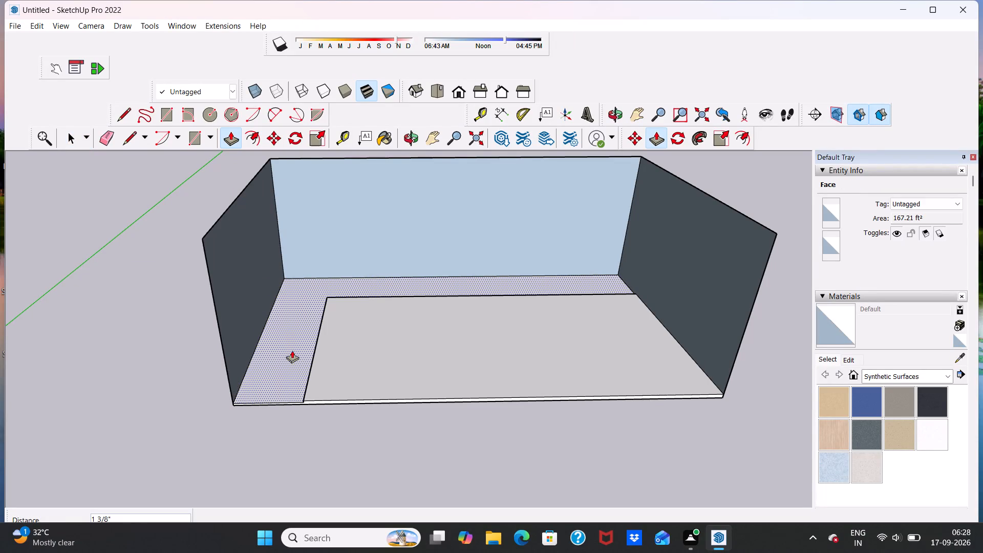
click(291, 363)
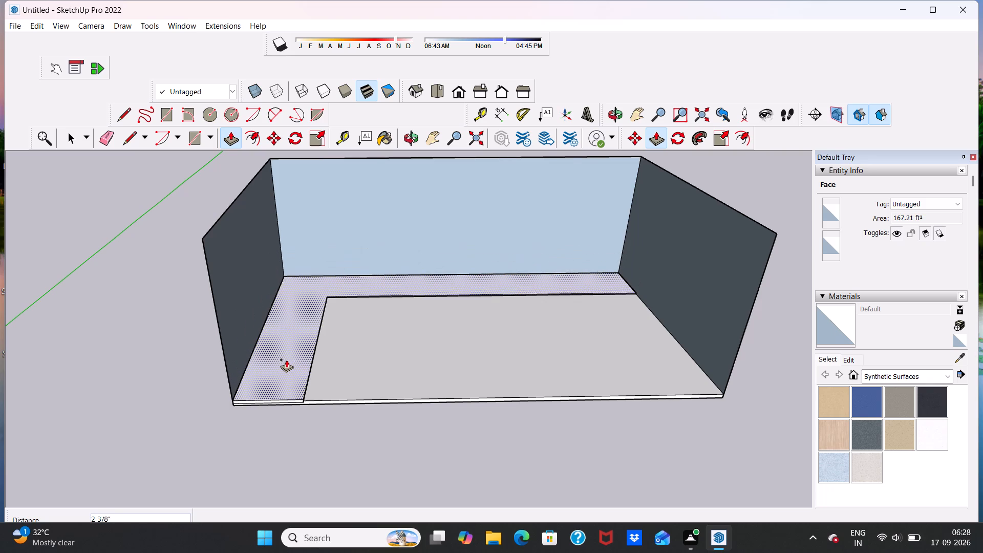
click(286, 357)
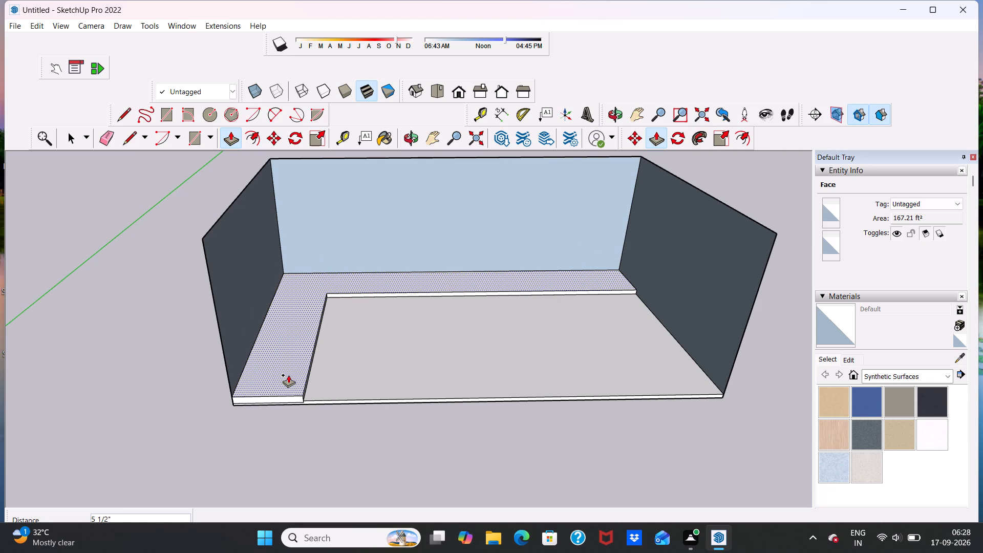
Raise the top face of the L-shaped strip a further 3' with Push/Pull to form a raised block along both walls.
click(289, 378)
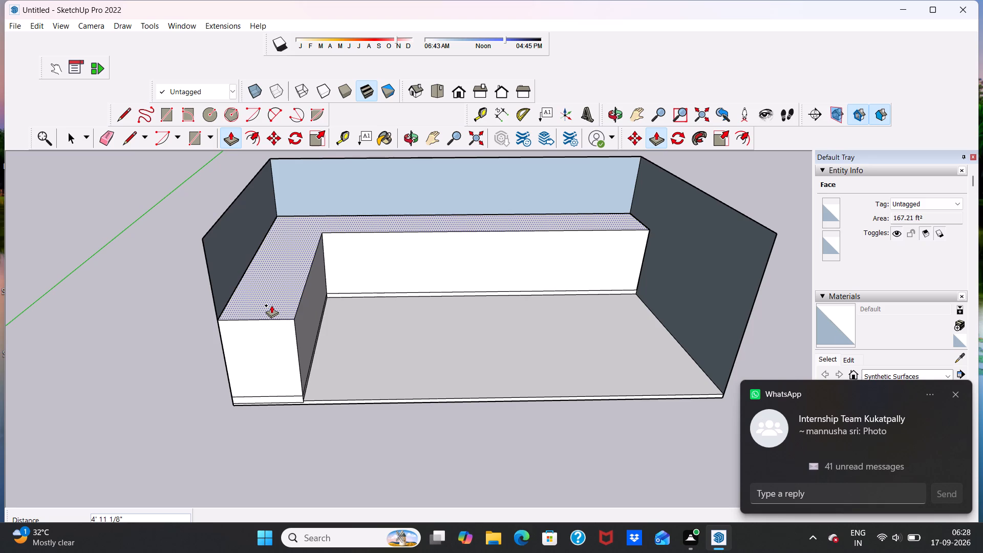
text(3')
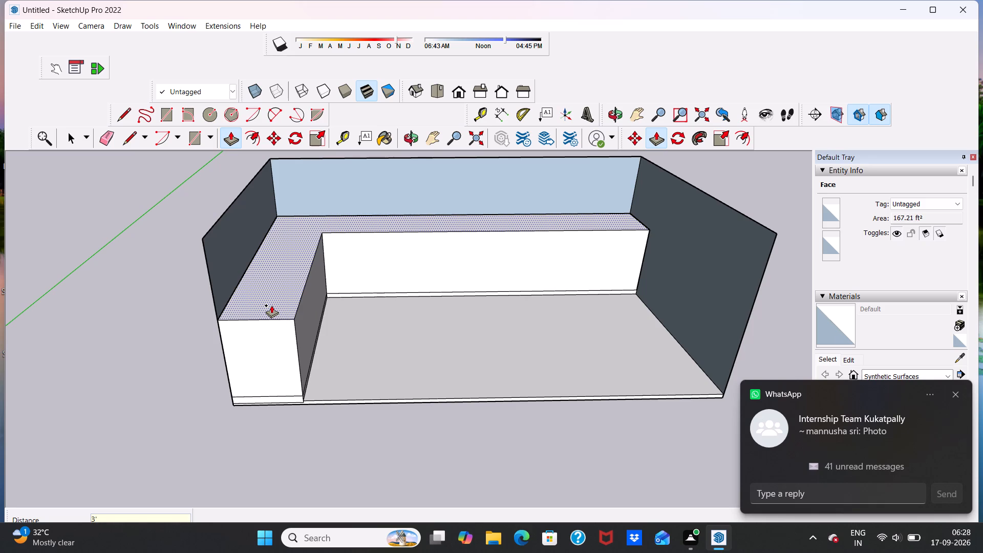
key(Return)
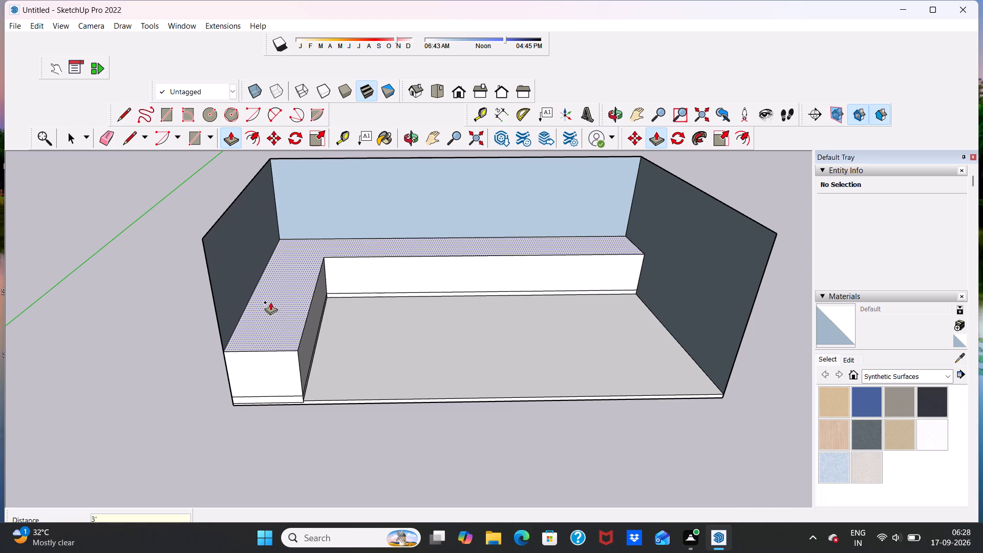
key(space)
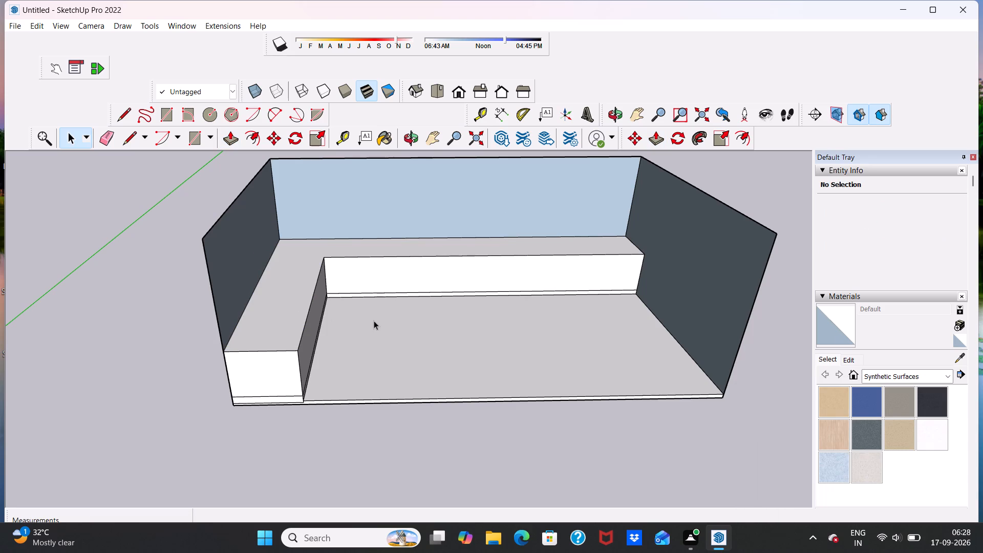
Examine the L-shaped block and the surrounding walls from several angles, ending facing the side wall nearest the green axis.
middle_drag(364, 379, 350, 305)
scroll(358, 374, down, 1)
scroll(318, 321, up, 4)
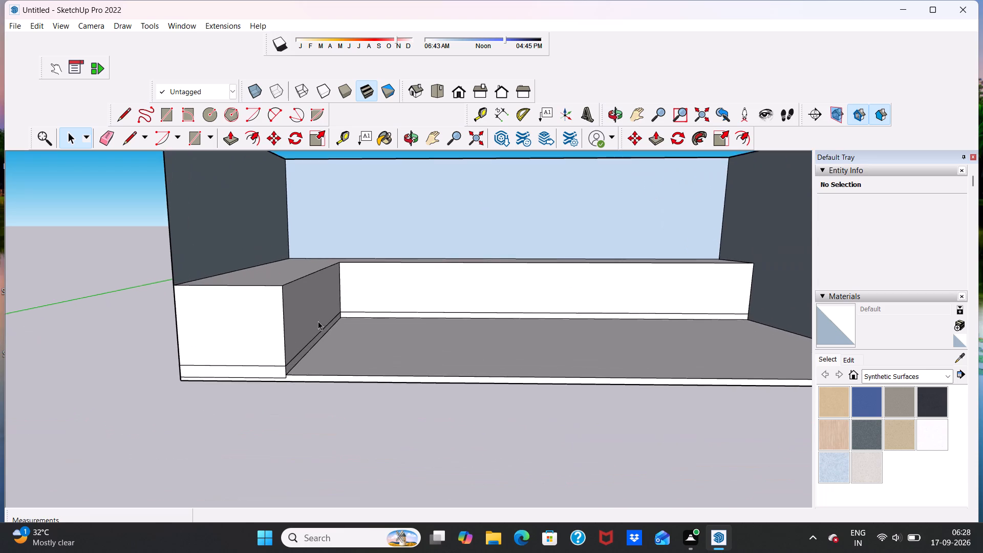
scroll(318, 320, down, 4)
middle_drag(277, 347, 267, 353)
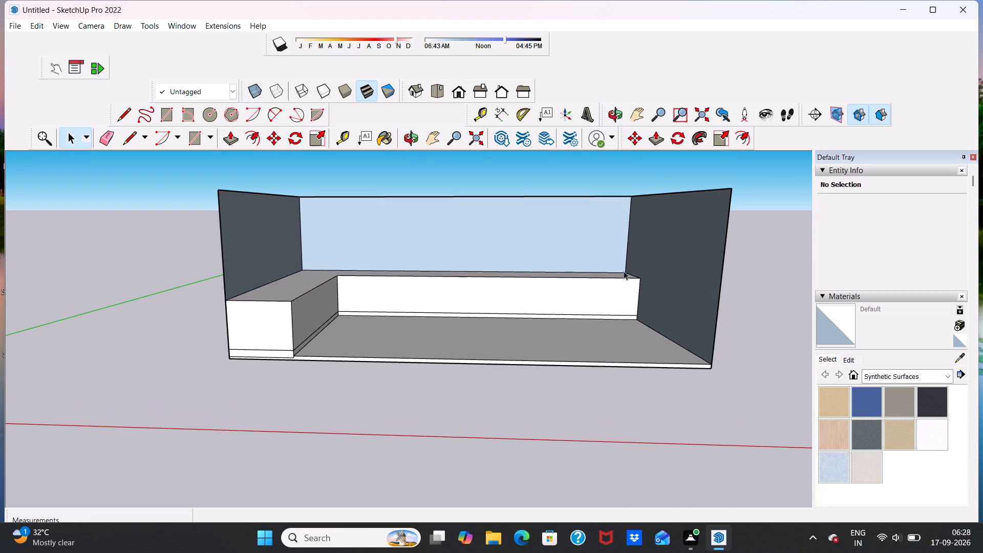
scroll(526, 305, up, 2)
scroll(329, 294, down, 3)
scroll(178, 329, up, 4)
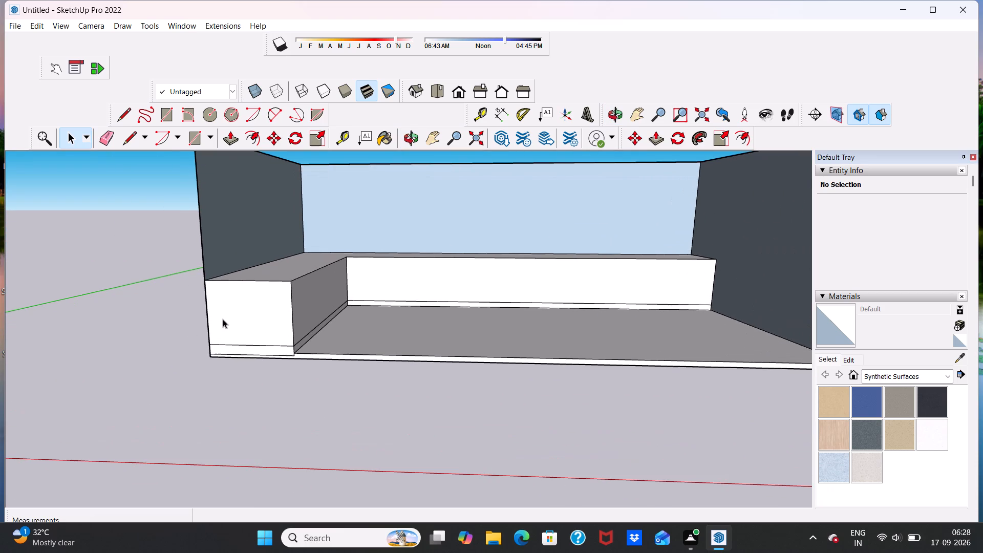
middle_drag(235, 313, 260, 322)
scroll(262, 314, down, 4)
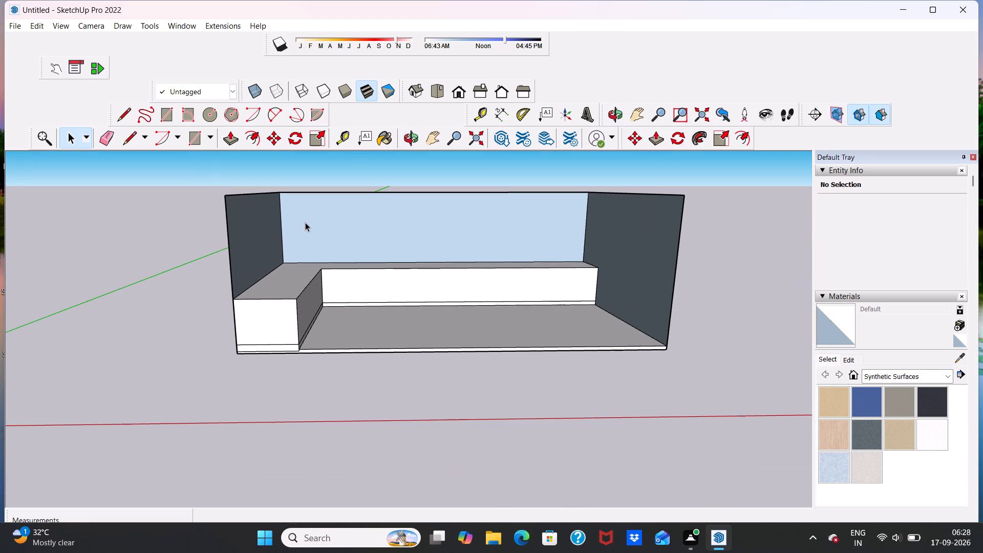
middle_drag(344, 272, 280, 303)
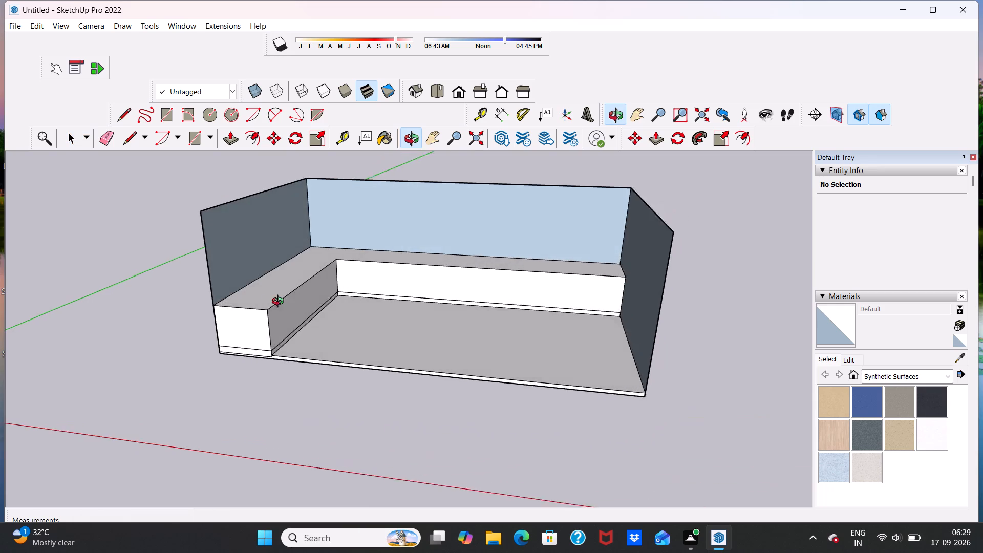
middle_drag(280, 303, 228, 318)
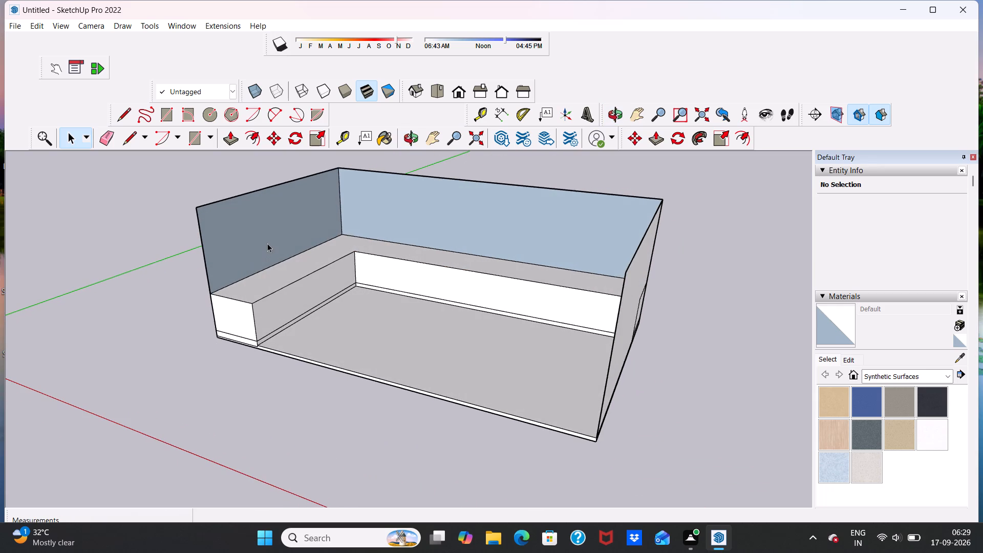
scroll(267, 243, up, 5)
scroll(267, 243, down, 6)
middle_drag(323, 284, 139, 287)
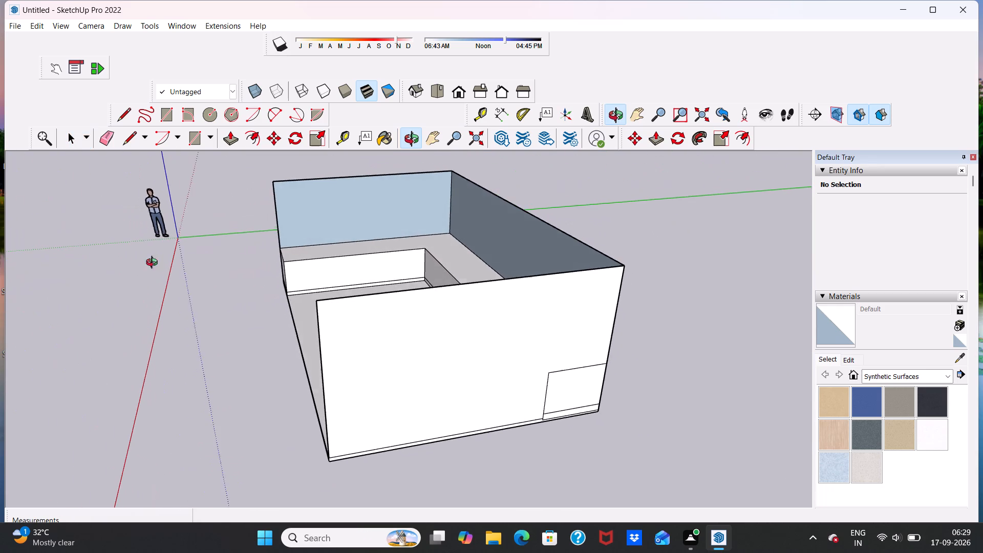
middle_drag(407, 239, 353, 231)
scroll(380, 225, down, 3)
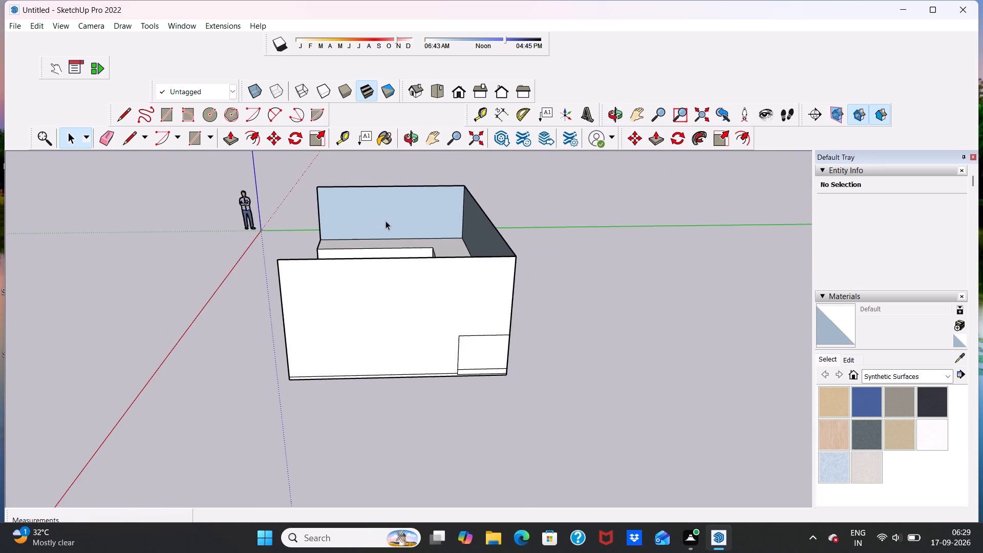
scroll(389, 208, up, 8)
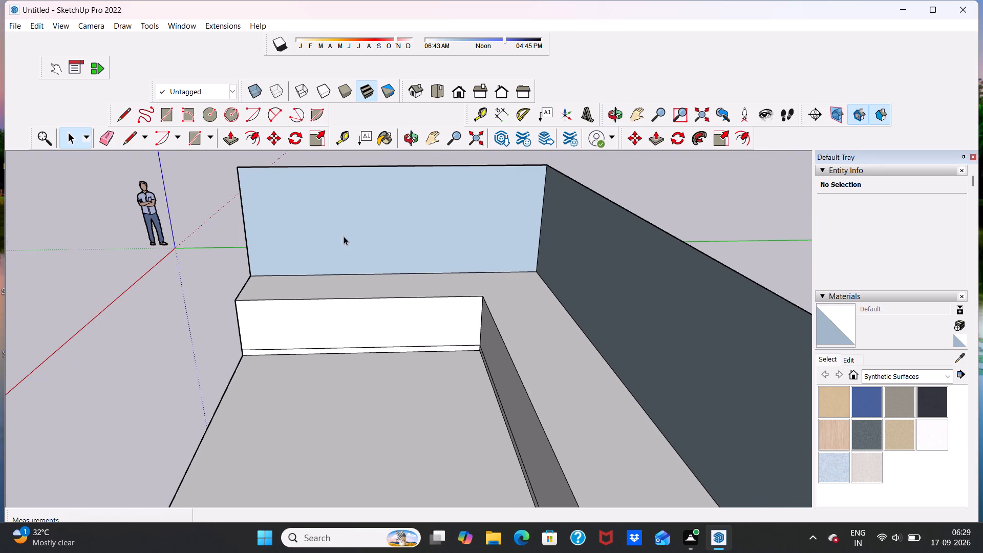
middle_drag(347, 245, 344, 240)
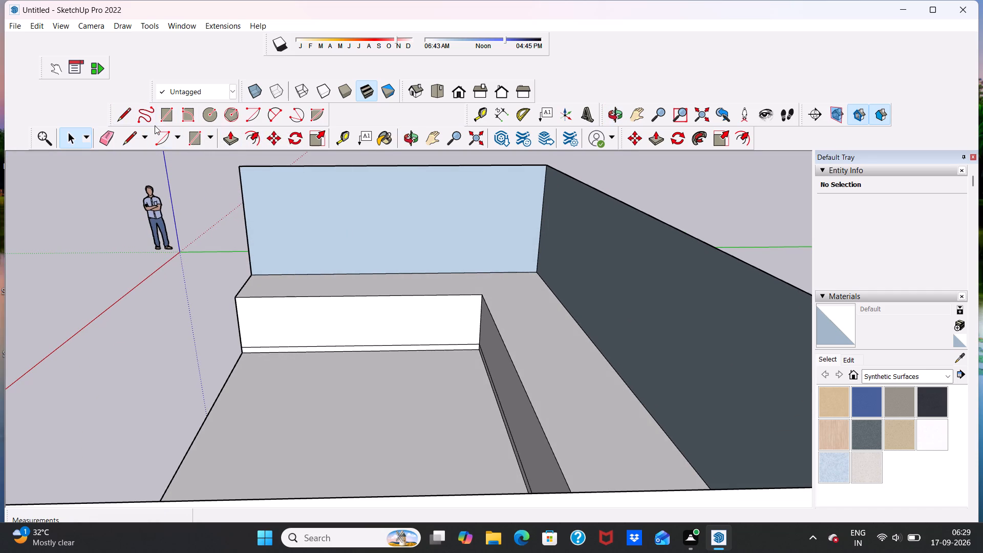
Place a Tape Measure guide about 1' below the top edge of the side wall nearest the green axis.
click(126, 115)
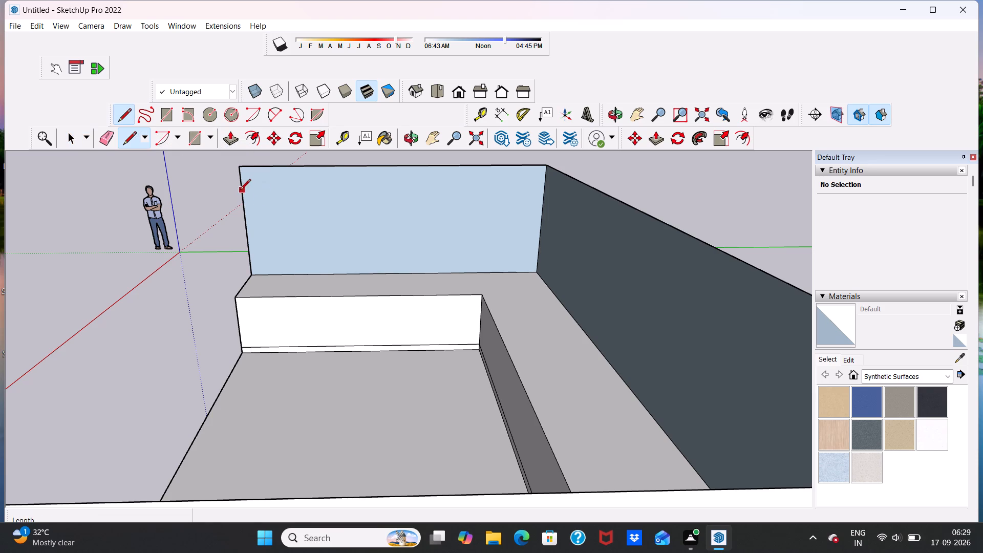
click(340, 137)
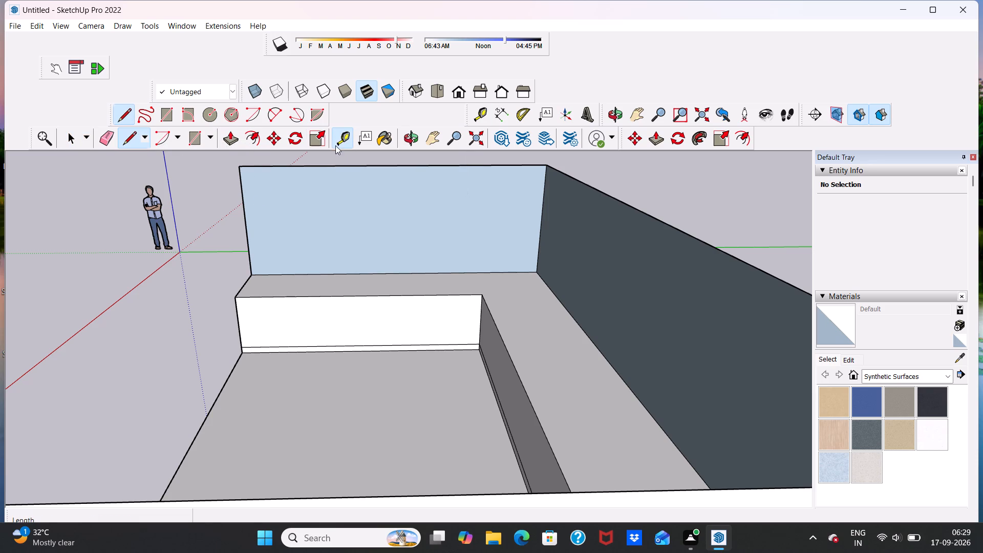
click(332, 168)
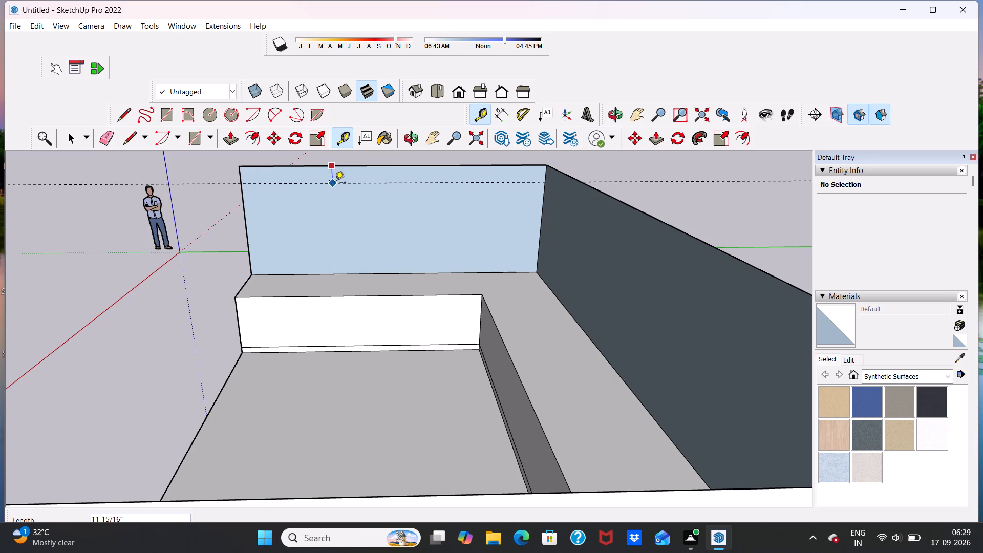
click(335, 182)
Place a second guide 3' below the first one on the same side wall.
click(335, 184)
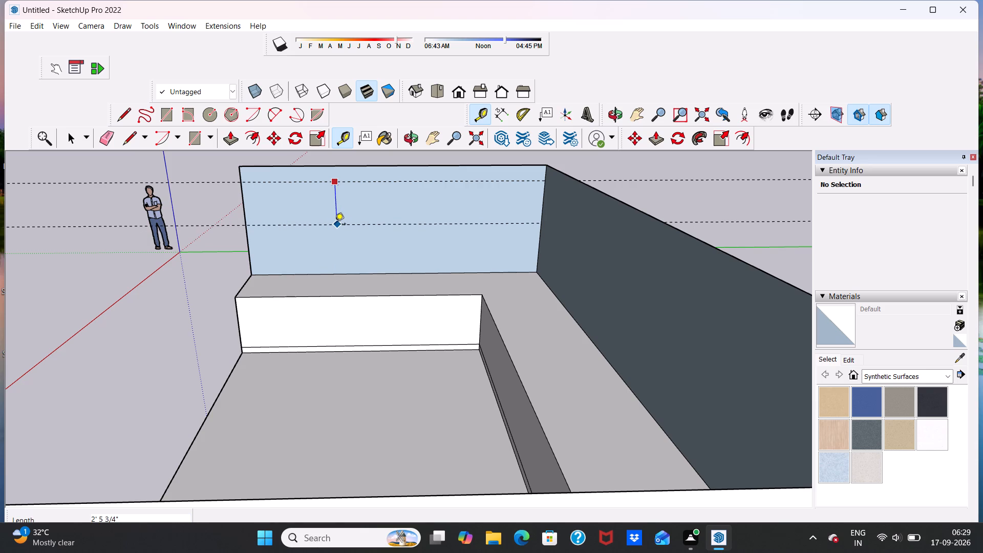
text(3')
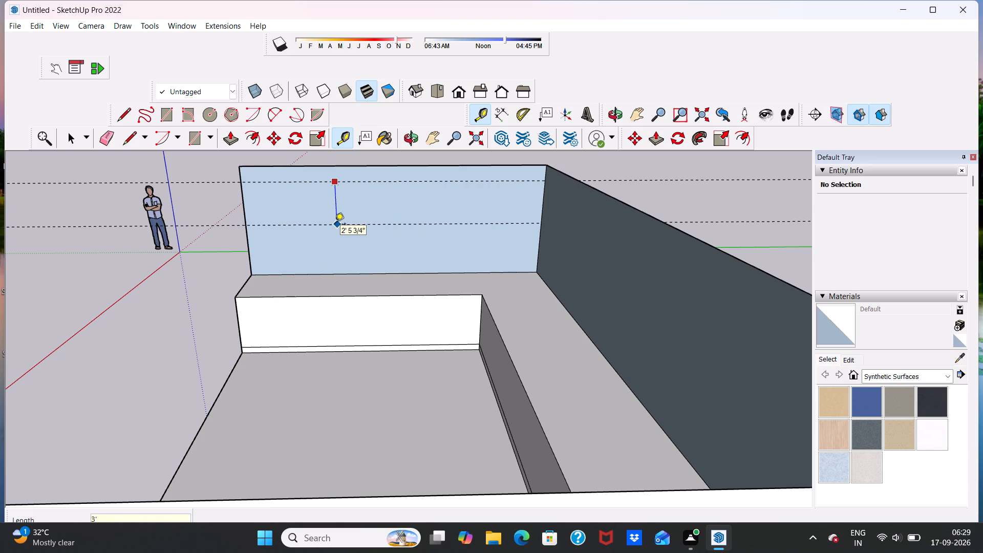
key(Return)
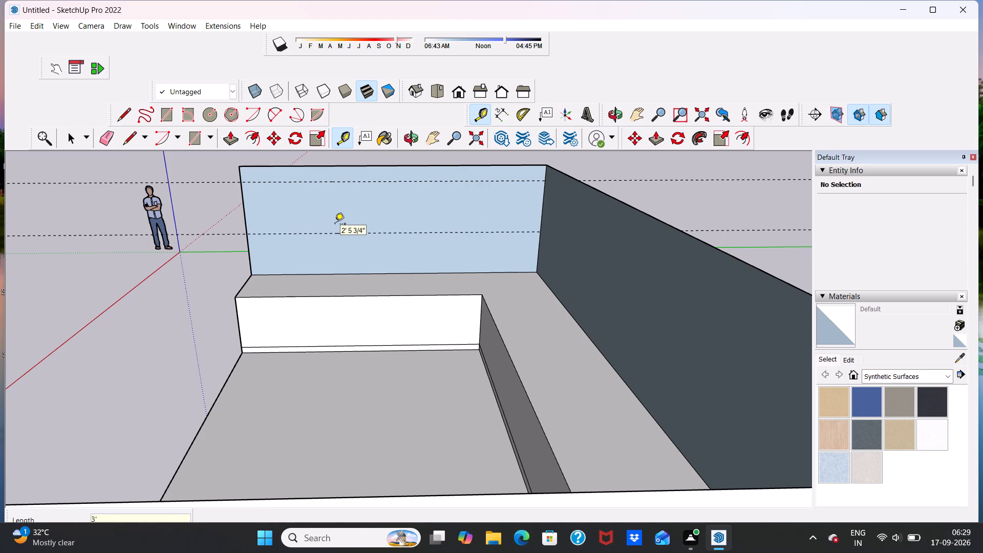
scroll(349, 269, up, 5)
scroll(348, 267, down, 7)
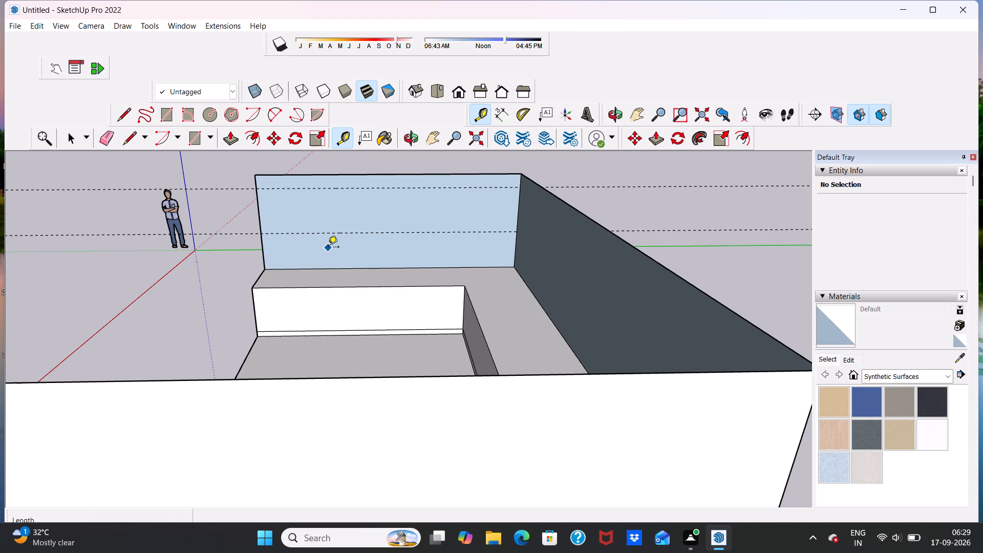
key(space)
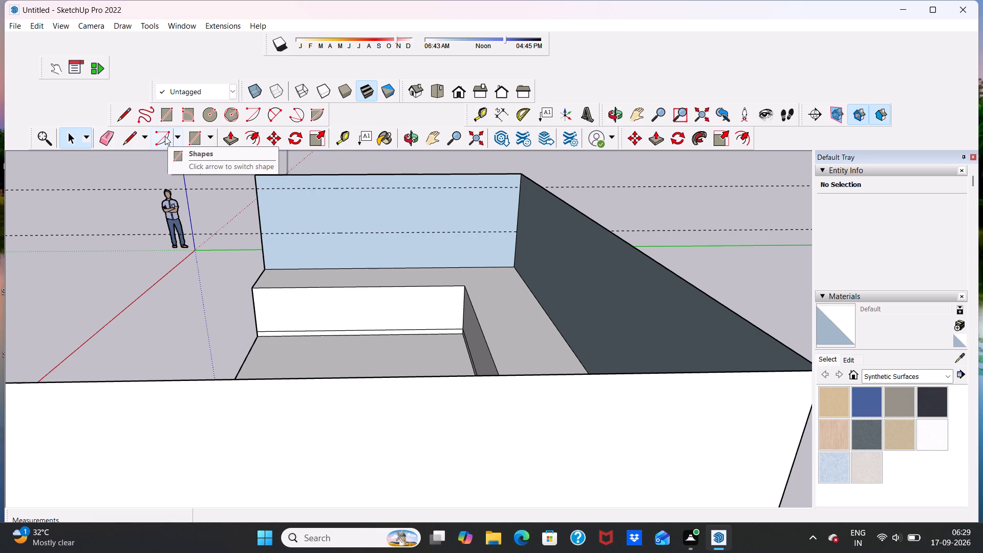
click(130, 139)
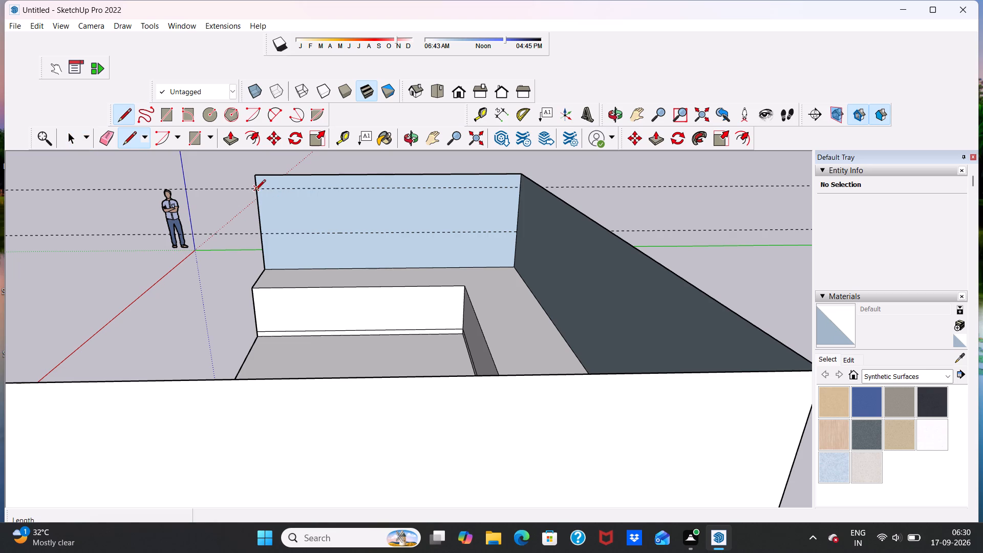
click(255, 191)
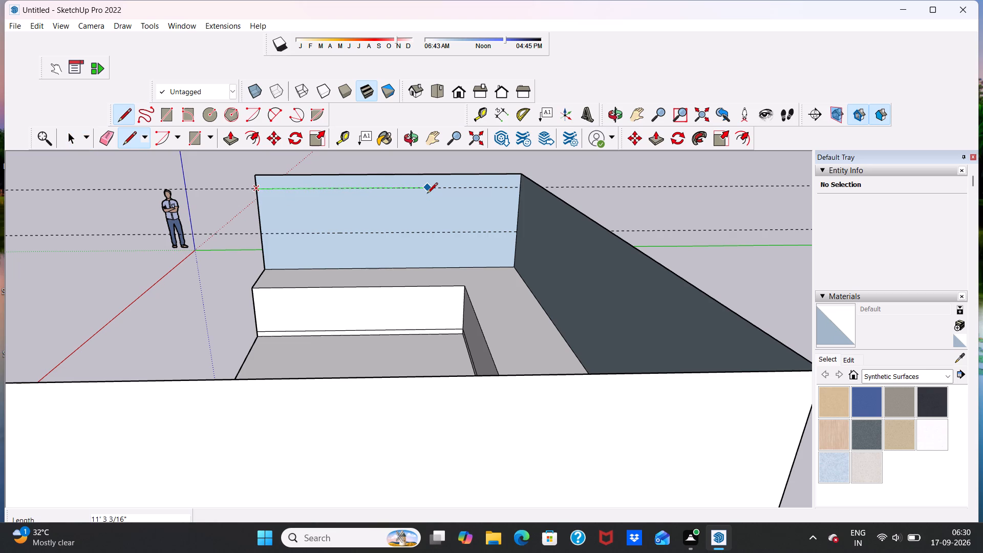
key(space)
Place a Tape Measure guide about 11" below the top edge of the long back wall.
middle_drag(411, 219, 452, 224)
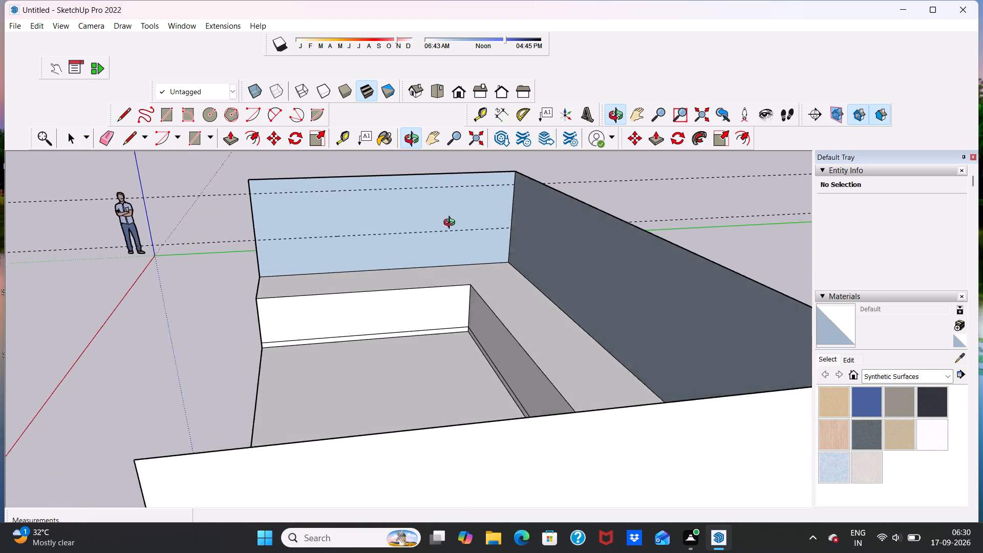
middle_drag(452, 224, 685, 232)
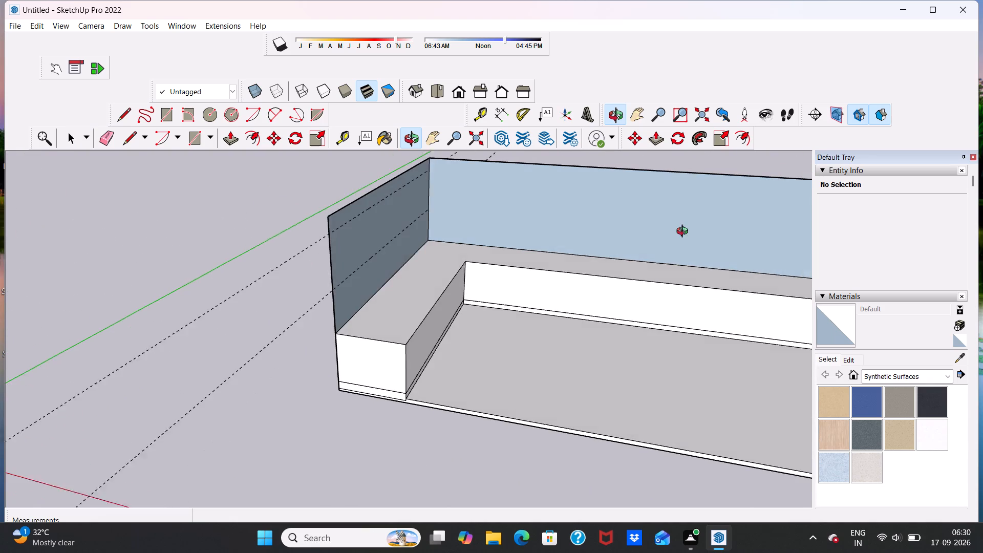
middle_drag(685, 232, 673, 234)
scroll(393, 290, up, 5)
scroll(370, 273, down, 2)
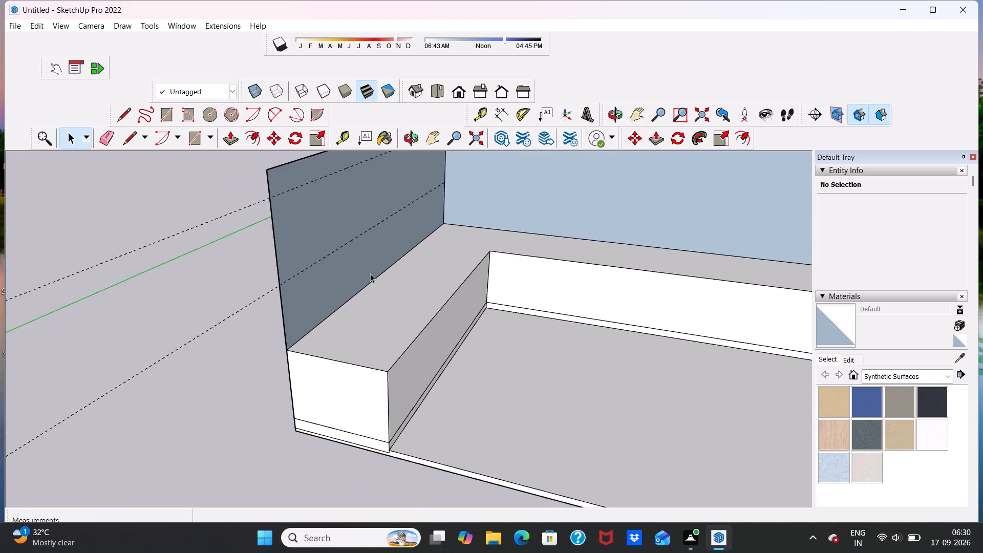
scroll(370, 273, down, 2)
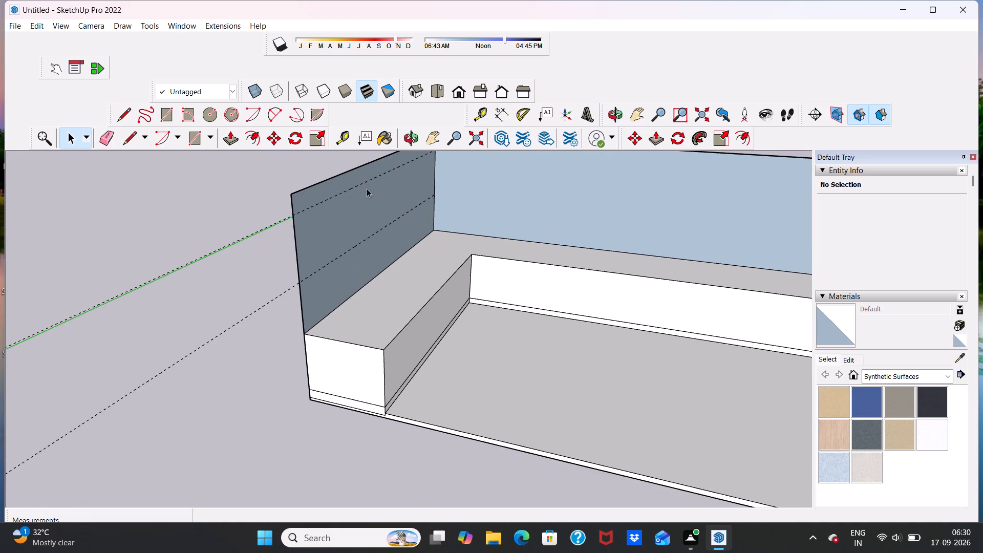
scroll(469, 216, down, 9)
scroll(618, 202, up, 6)
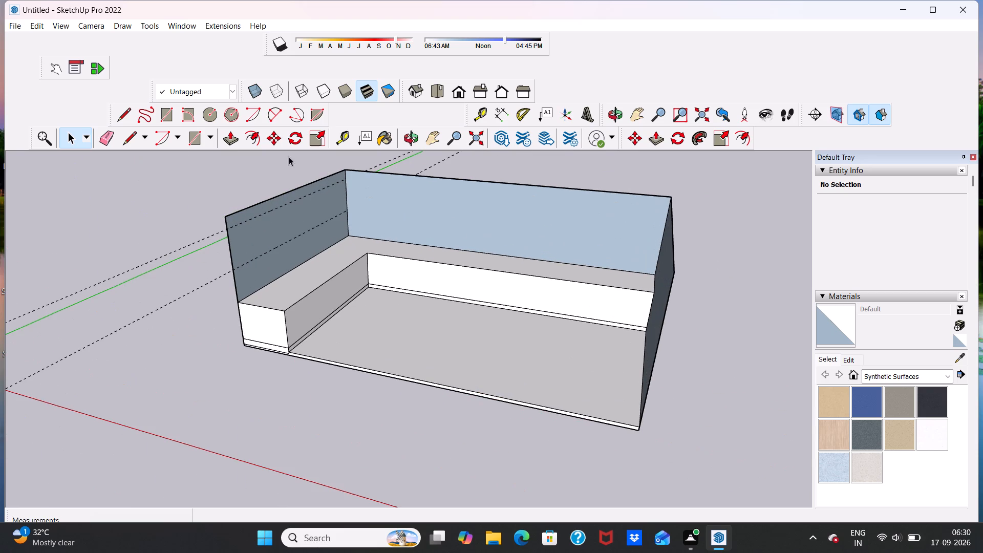
click(343, 137)
click(452, 182)
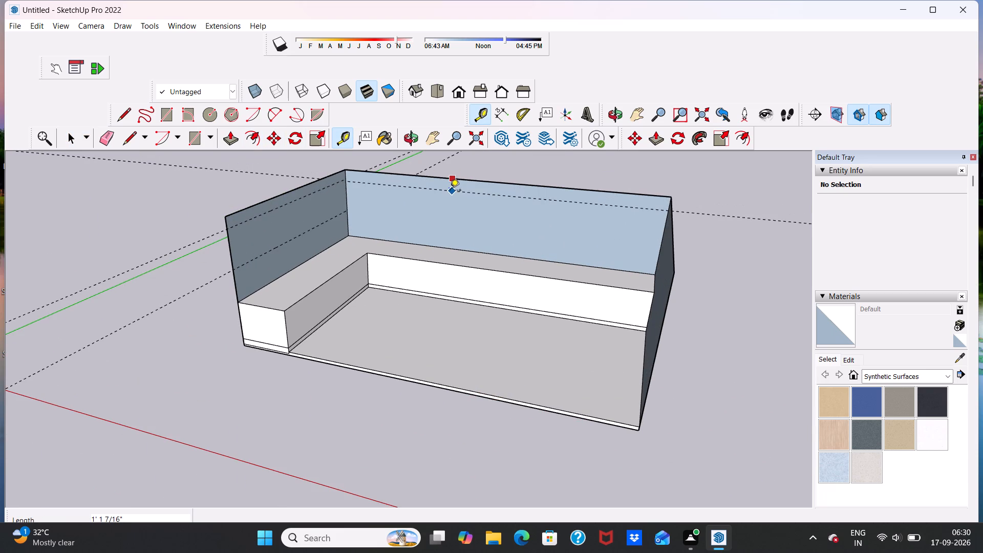
scroll(450, 191, up, 6)
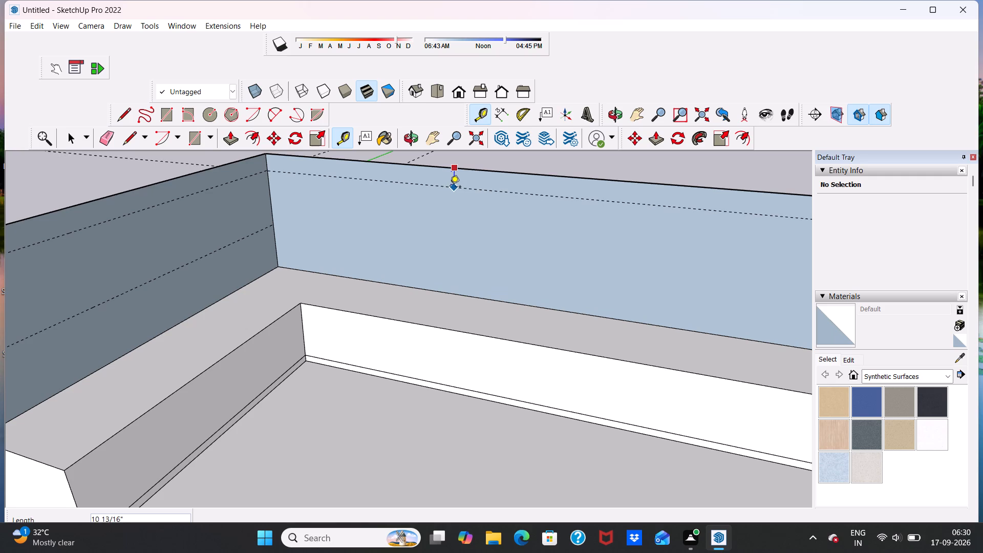
click(450, 187)
Place a second guide on the back wall, 3' below its upper guide.
click(450, 190)
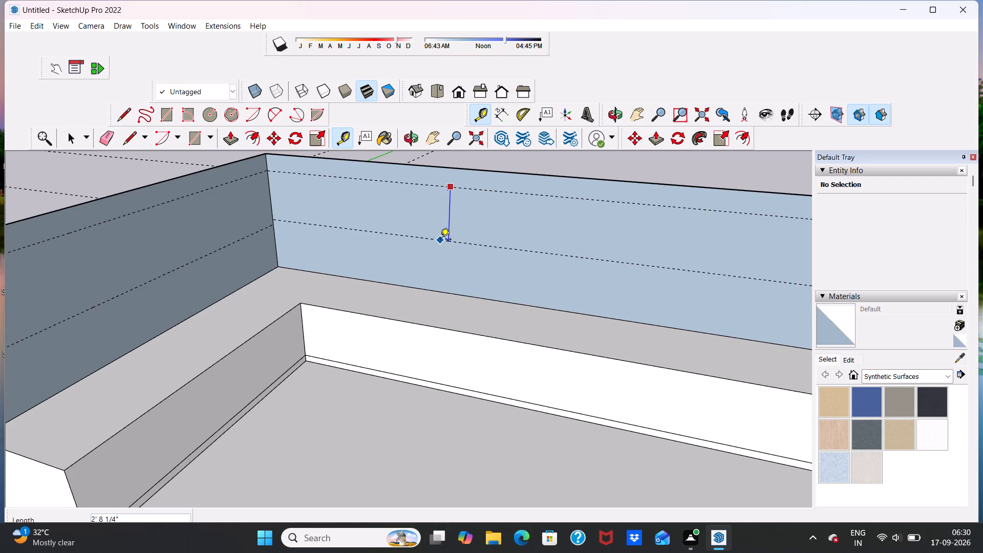
text(3')
key(Return)
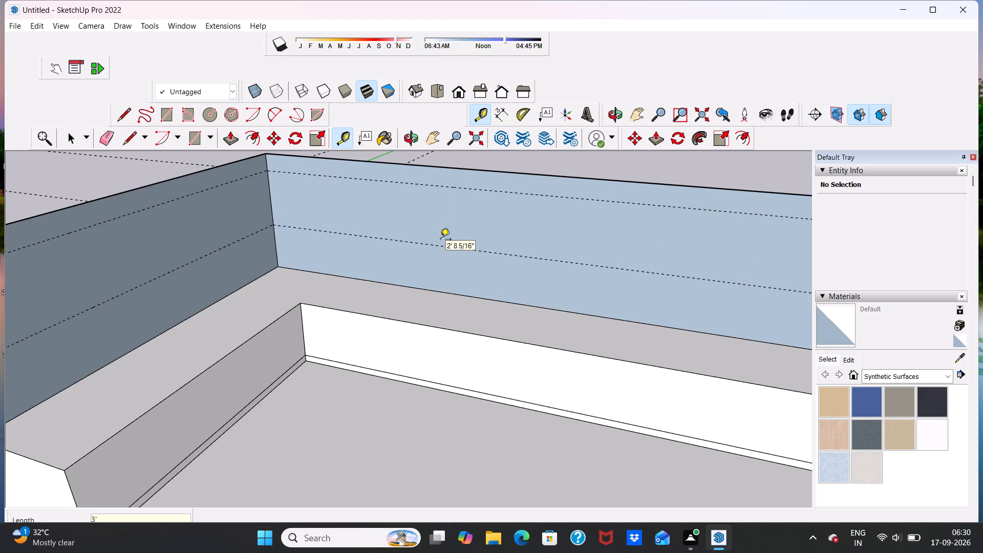
key(space)
Draw a line about 17' 6" long across the side wall along its upper guide, ending at the back wall corner.
scroll(442, 223, down, 3)
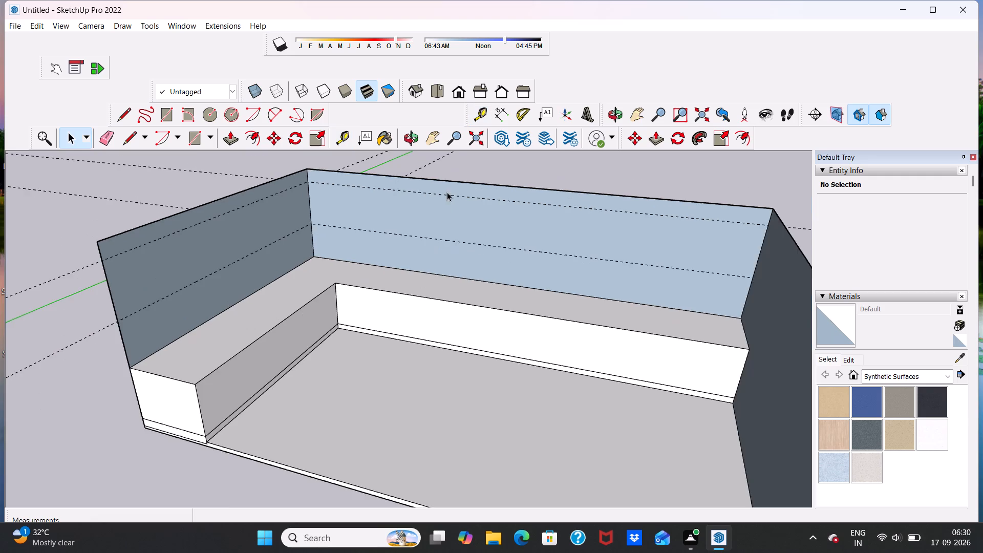
scroll(447, 192, down, 5)
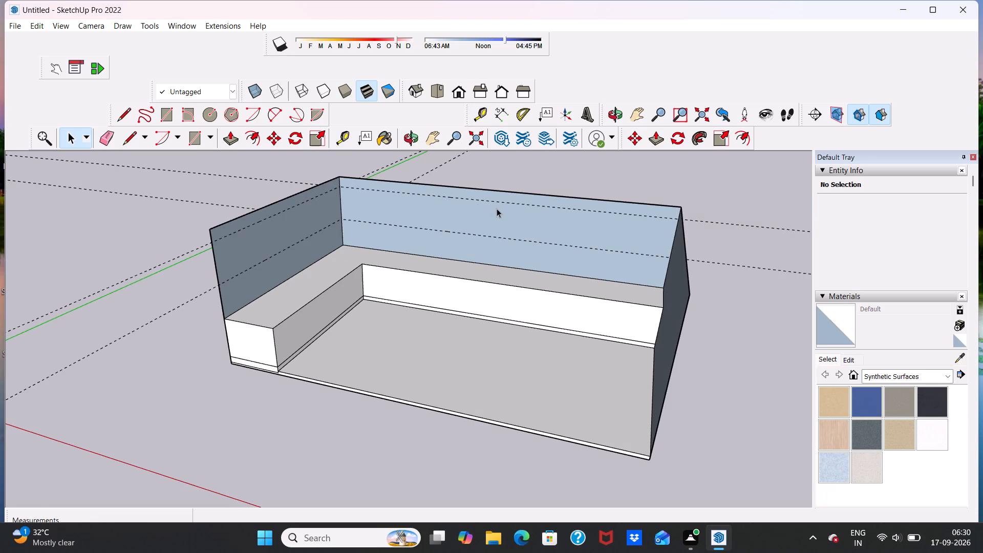
scroll(498, 212, up, 4)
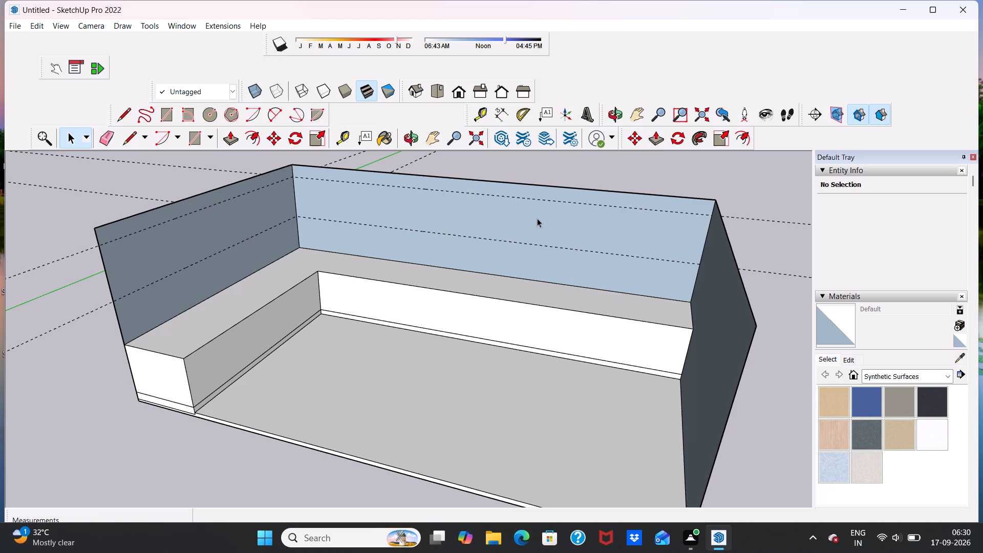
scroll(537, 218, down, 2)
scroll(537, 266, up, 2)
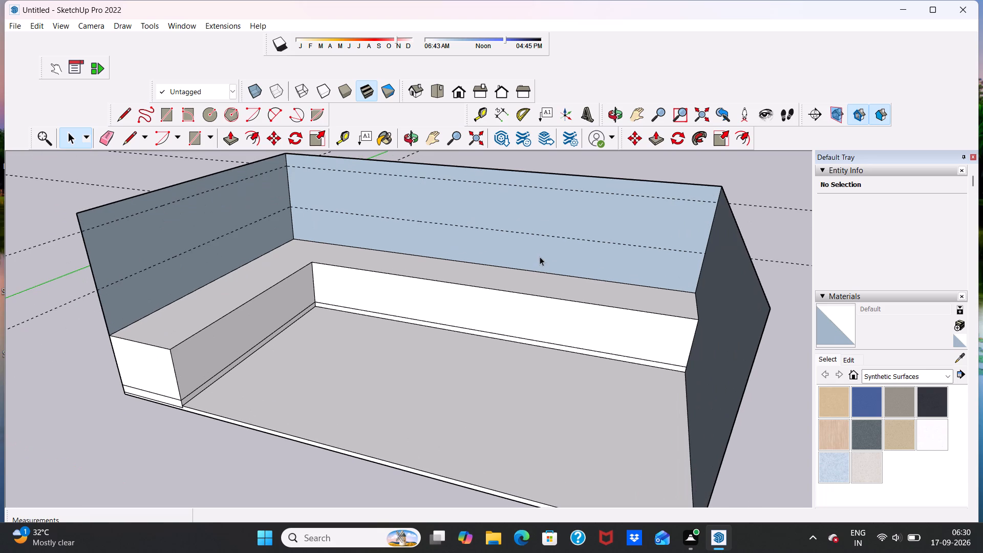
middle_drag(544, 248, 601, 211)
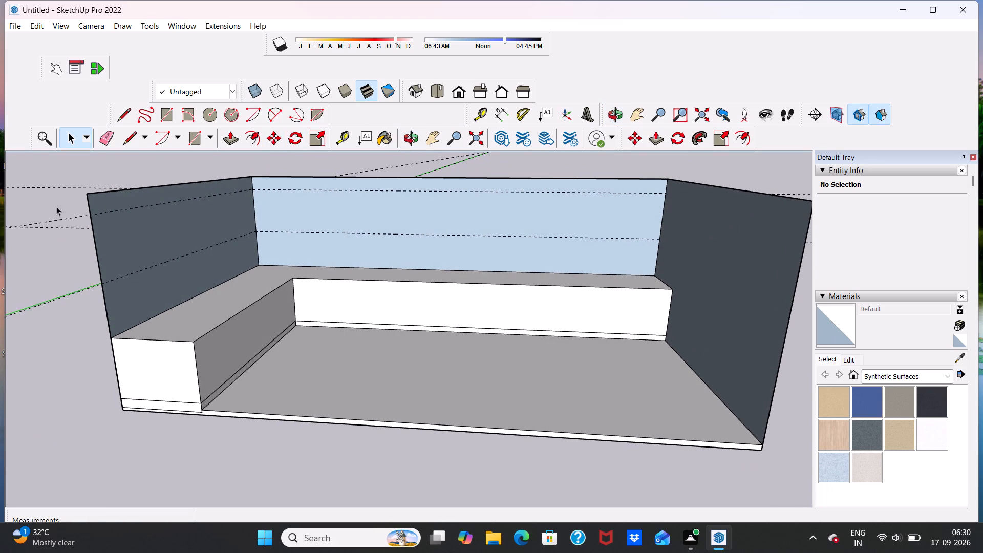
click(129, 136)
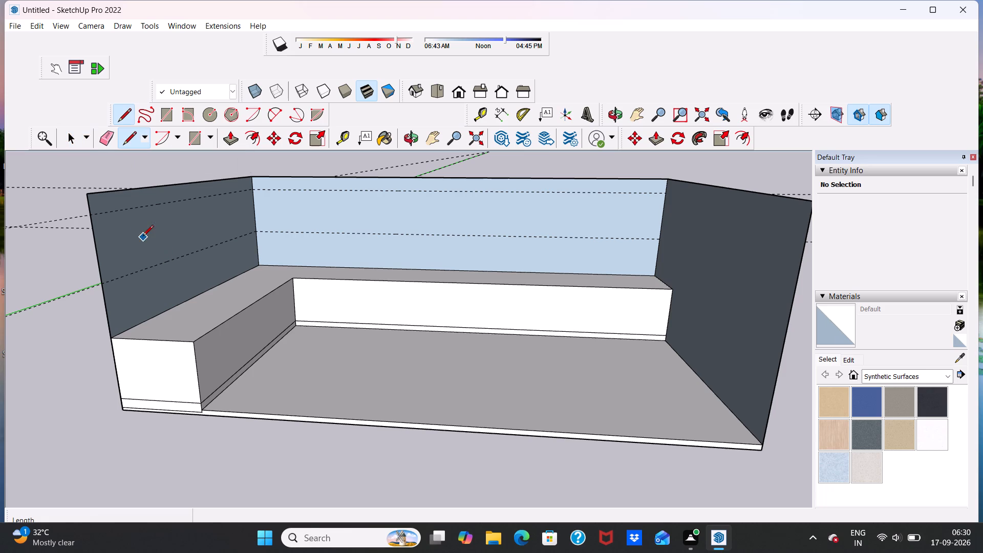
click(91, 217)
click(253, 190)
Draw a line about 20' 2" long on the back wall, starting at the shared corner and following the upper guide.
scroll(253, 197, up, 4)
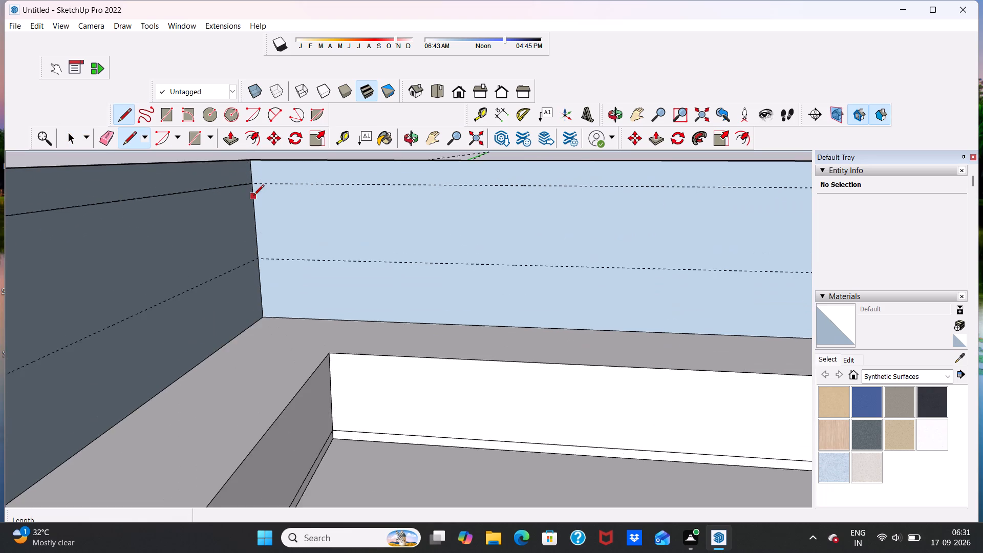
scroll(253, 196, up, 7)
click(248, 176)
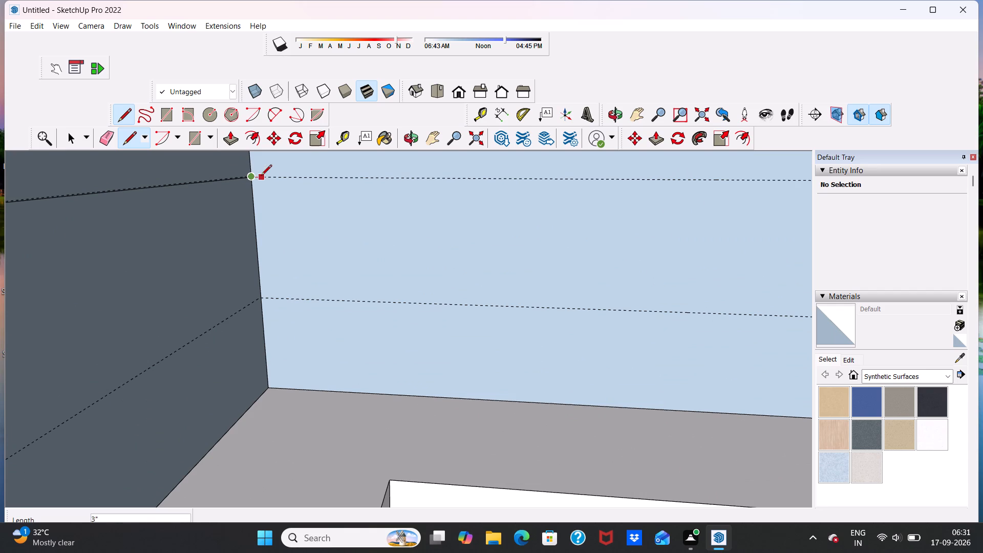
scroll(461, 187, down, 10)
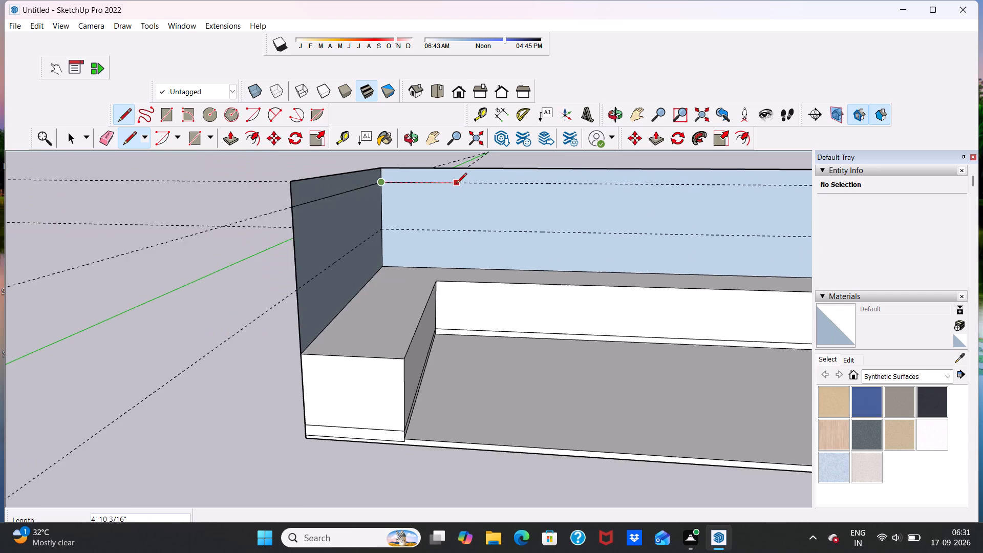
scroll(456, 184, down, 3)
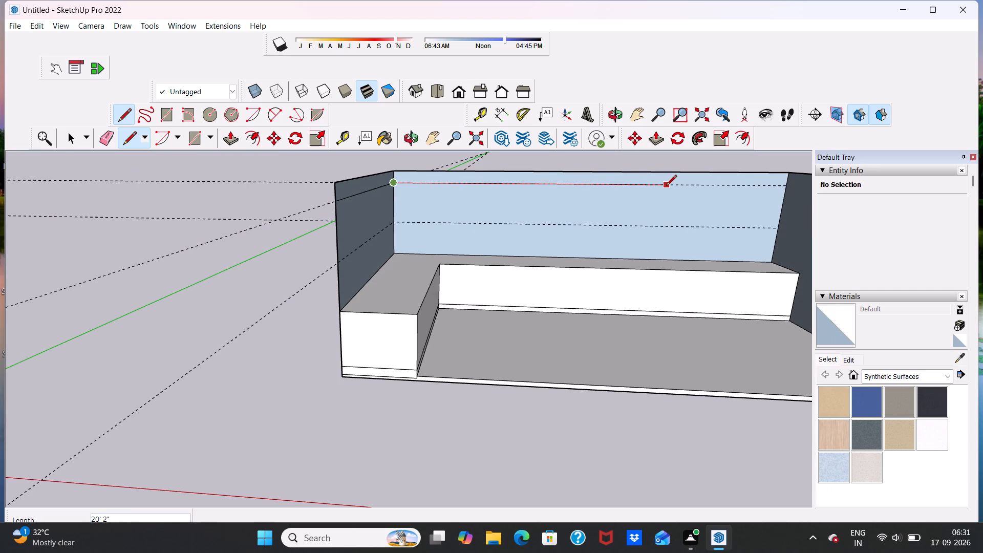
click(665, 186)
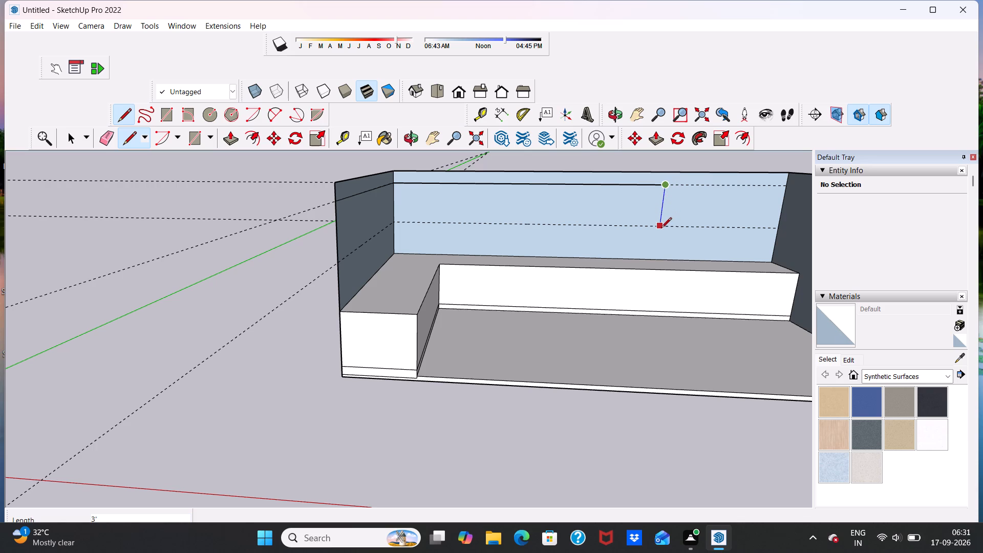
scroll(660, 225, up, 7)
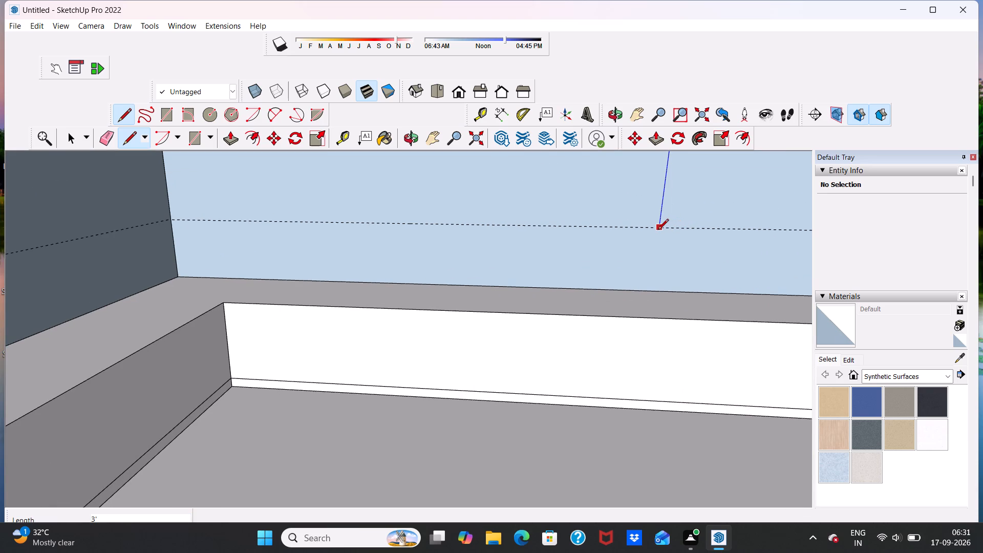
scroll(657, 229, down, 14)
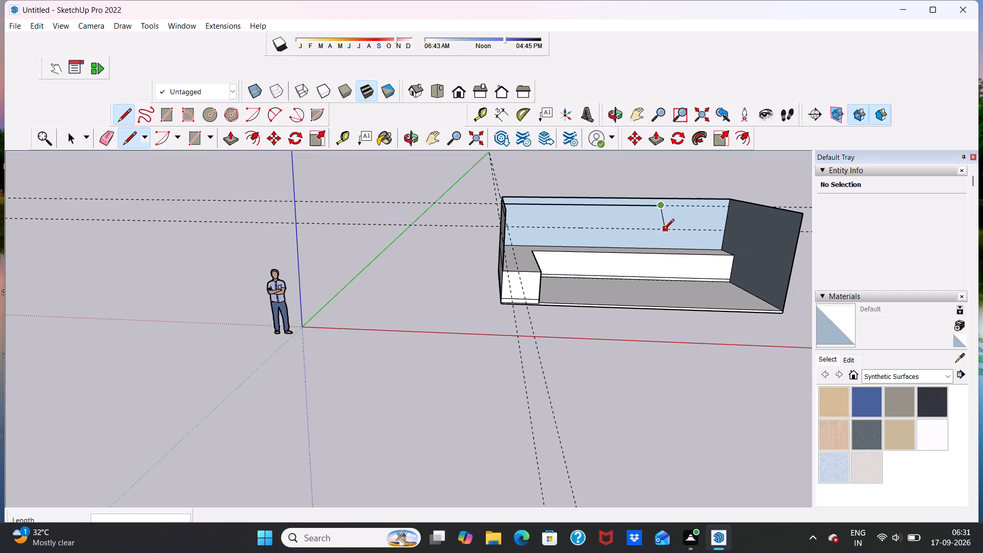
key(space)
Draw a line about 17' 6" long across the side wall along its lower guide, ending at the back wall corner.
scroll(656, 238, up, 7)
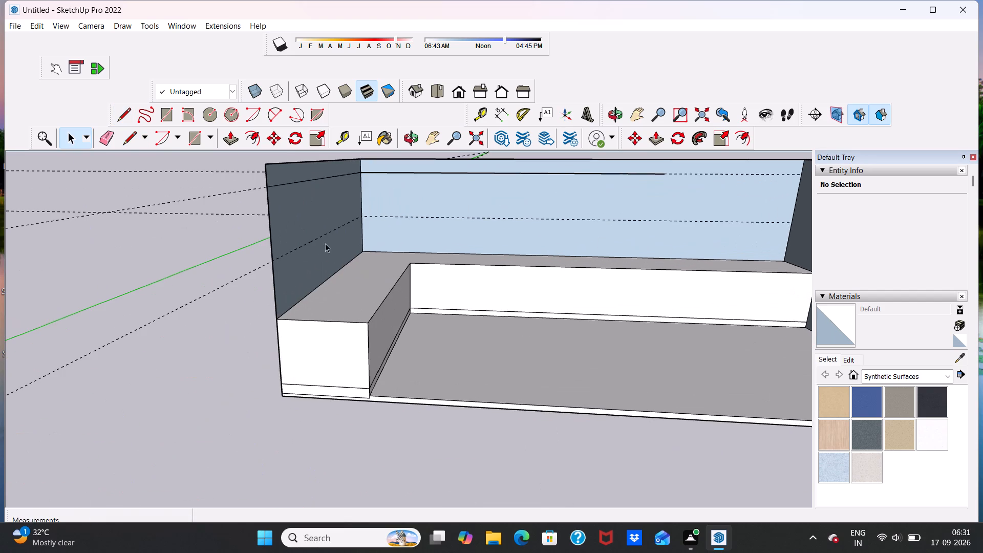
scroll(308, 245, up, 4)
click(123, 144)
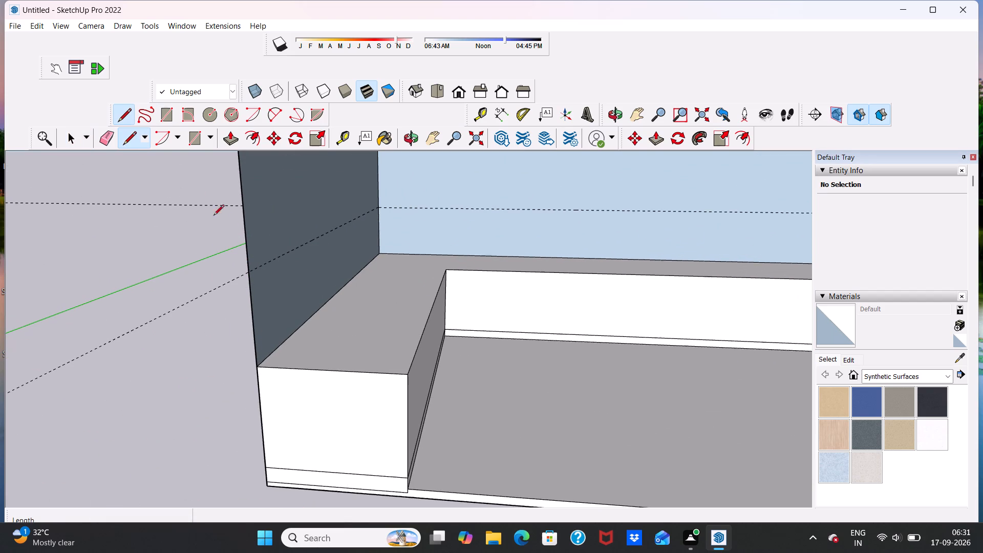
click(250, 271)
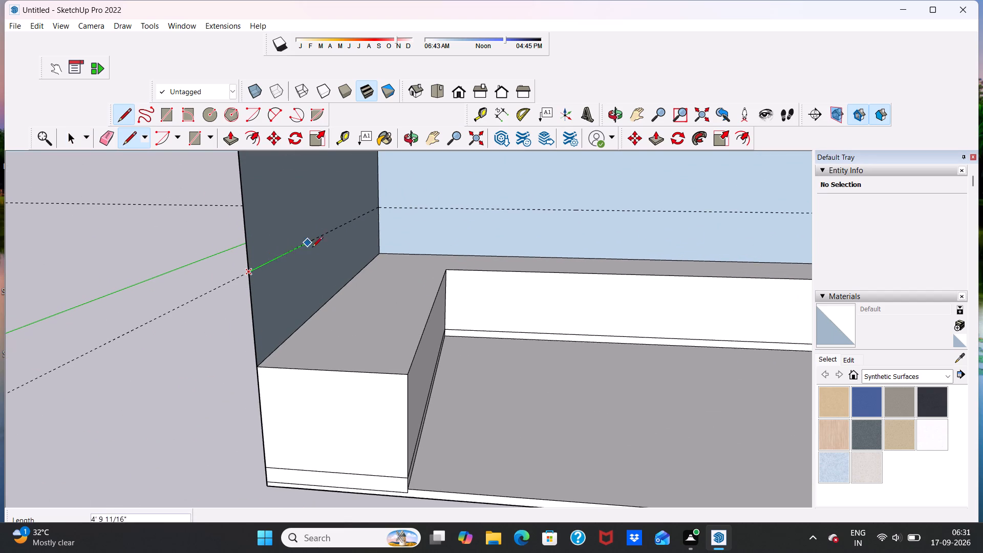
scroll(378, 208, up, 8)
click(377, 208)
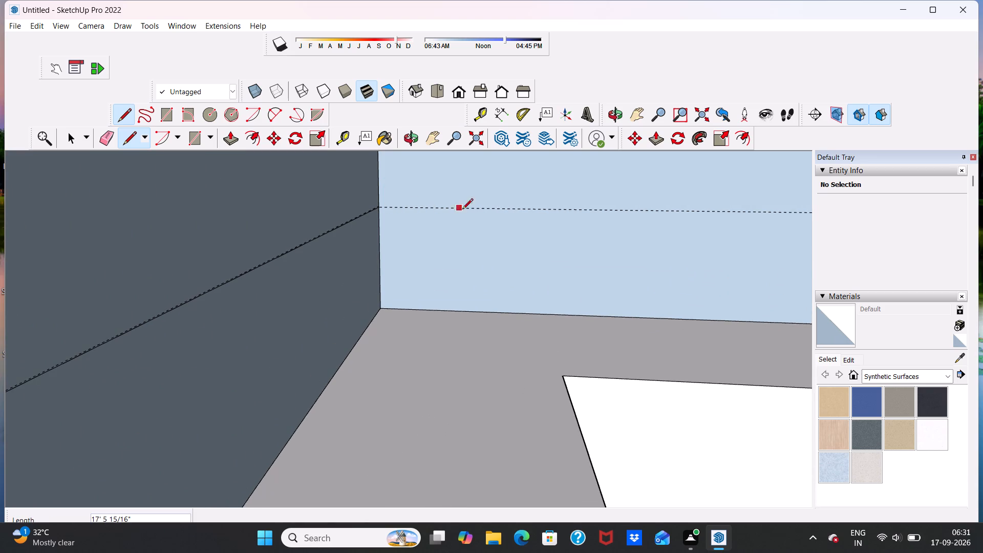
Draw the back wall band's lower edge about 20' 1" along the lower guide and close its end with a 3' vertical line.
scroll(492, 211, down, 11)
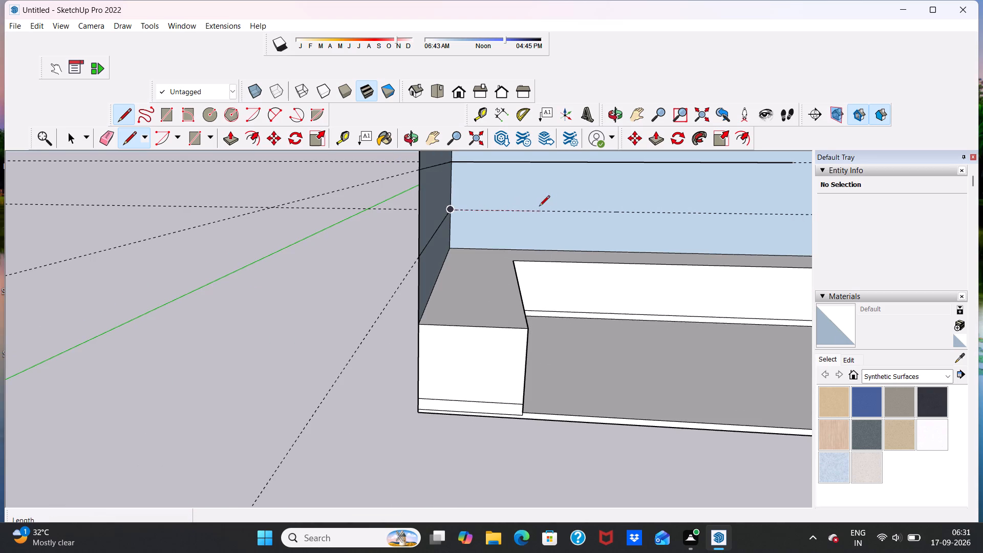
click(449, 211)
scroll(636, 214, down, 7)
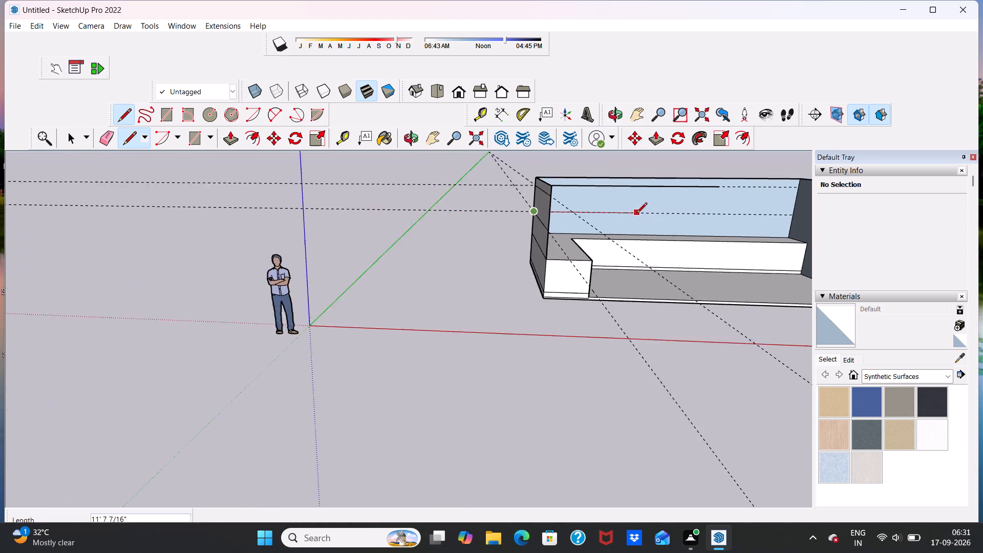
scroll(636, 214, down, 2)
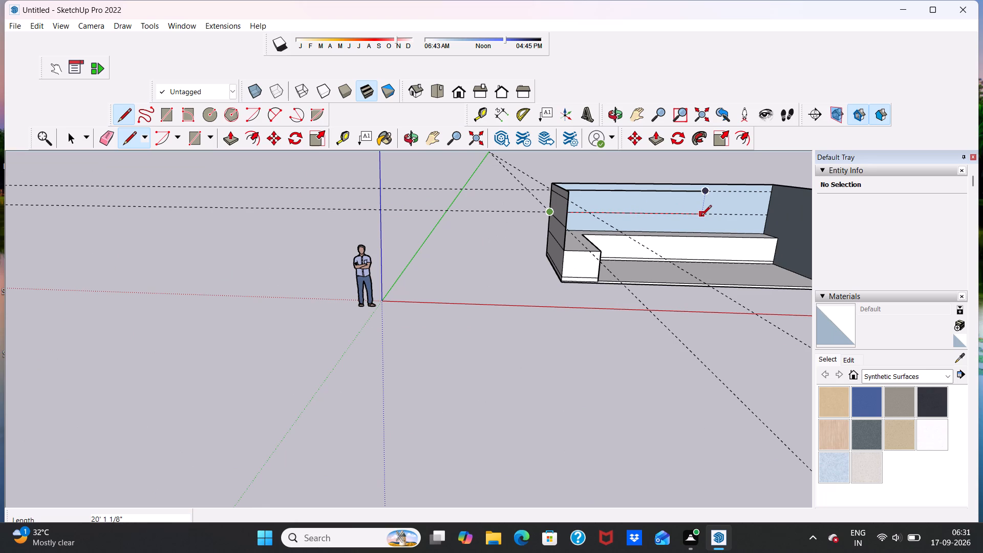
click(701, 217)
click(702, 197)
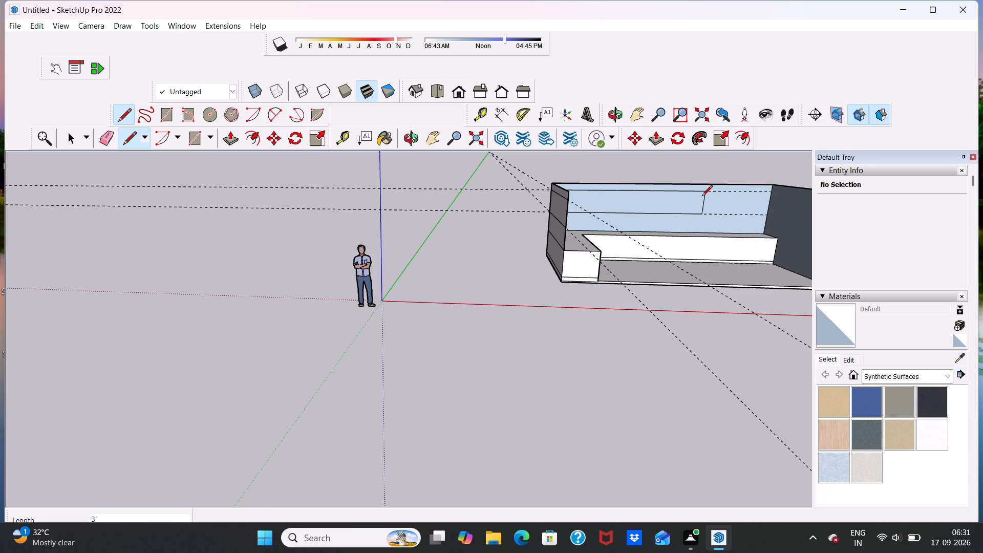
key(space)
Erase the four construction guides of the side wall and back wall.
middle_drag(671, 289, 610, 201)
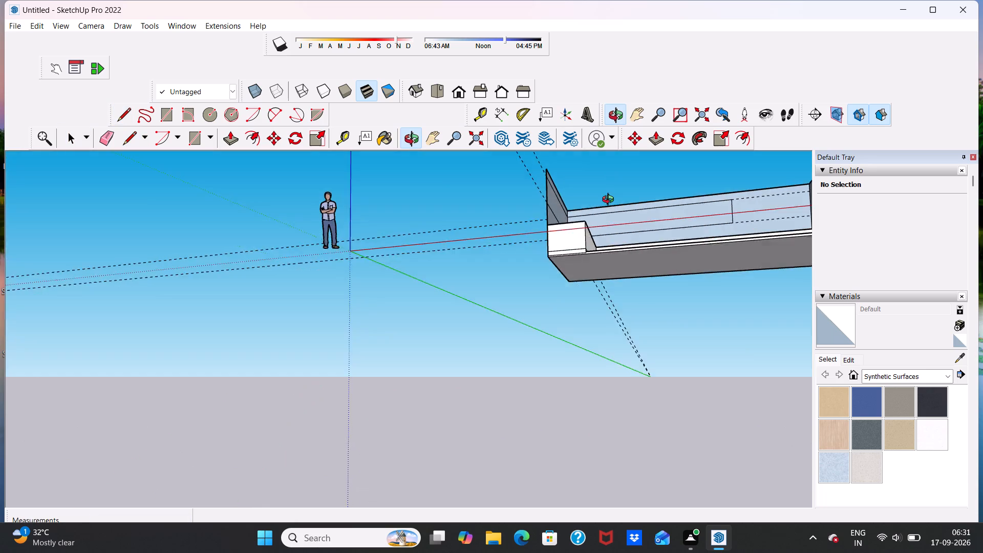
middle_drag(610, 201, 639, 265)
scroll(729, 205, up, 14)
scroll(722, 221, down, 2)
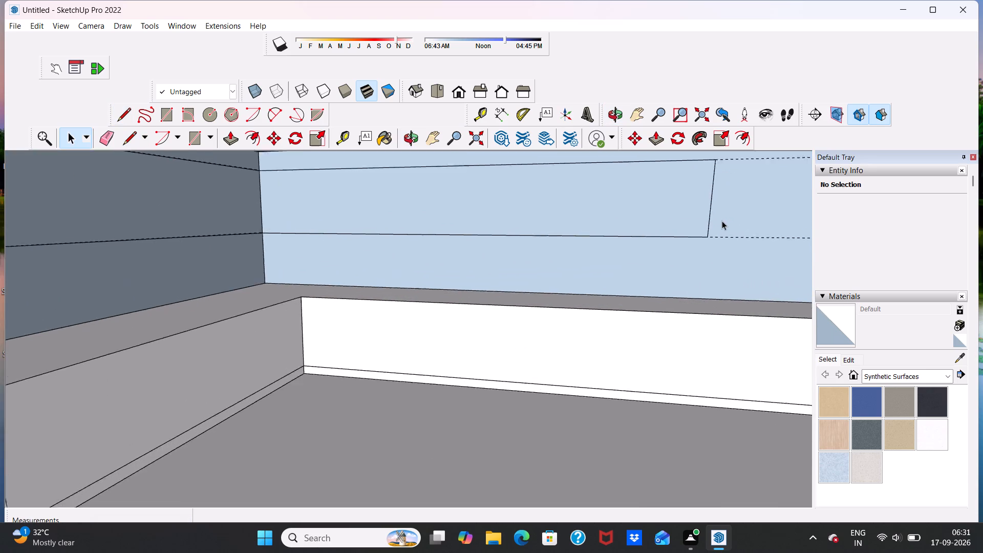
scroll(722, 221, down, 12)
scroll(725, 201, up, 4)
scroll(701, 204, down, 8)
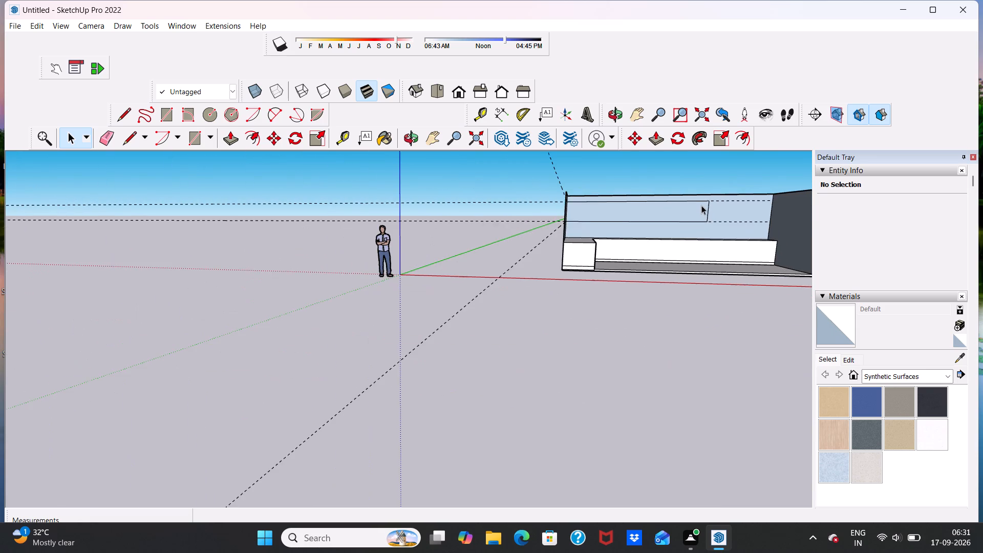
scroll(701, 207, down, 2)
middle_drag(650, 246, 632, 344)
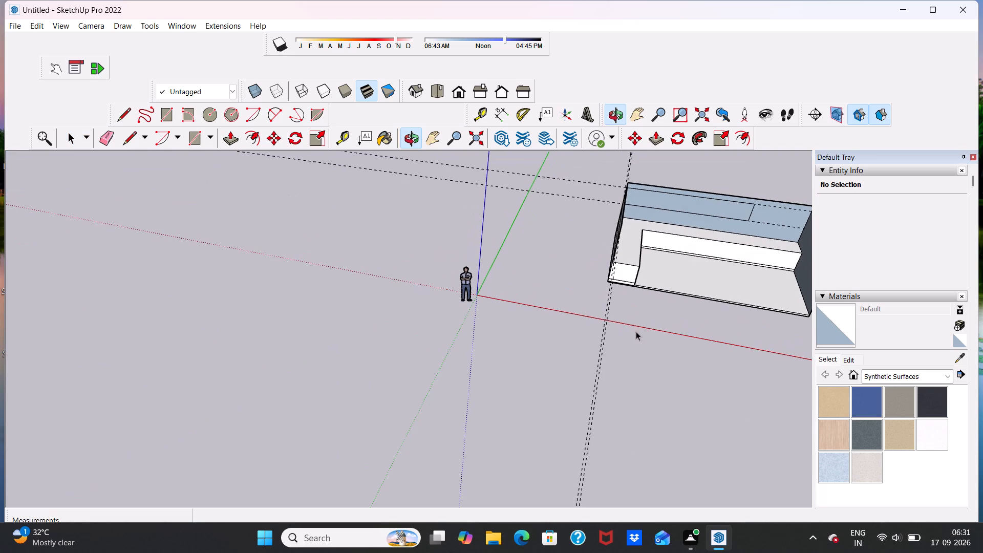
click(108, 137)
drag(578, 162, 561, 209)
drag(586, 293, 659, 300)
scroll(621, 278, down, 6)
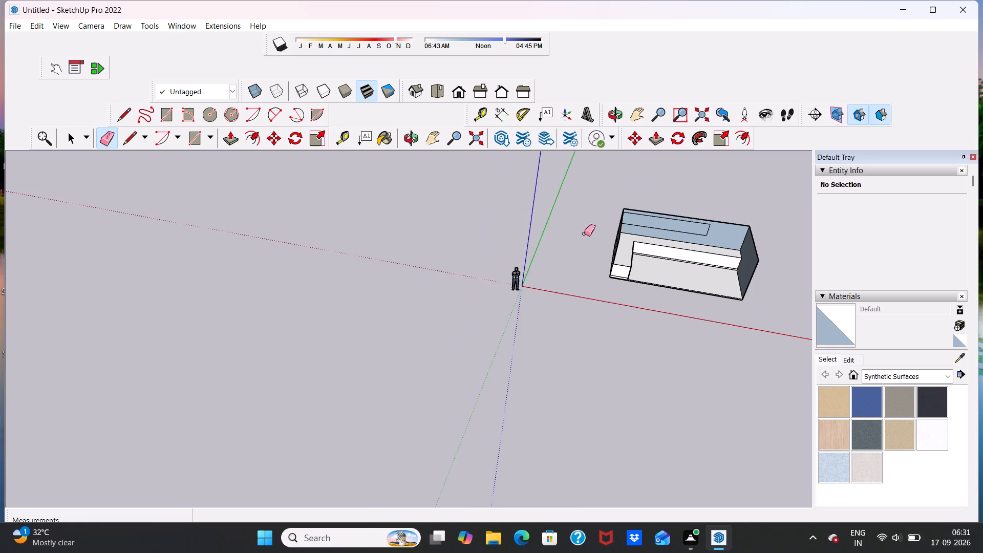
scroll(699, 270, up, 7)
key(space)
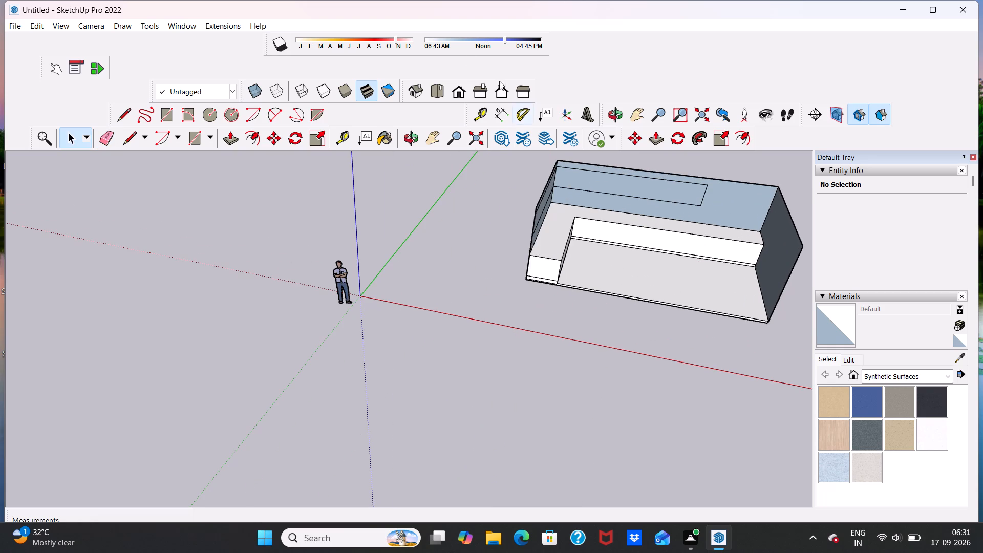
Switch to the Front view and examine the room and the outlined wall band from several angles.
click(457, 92)
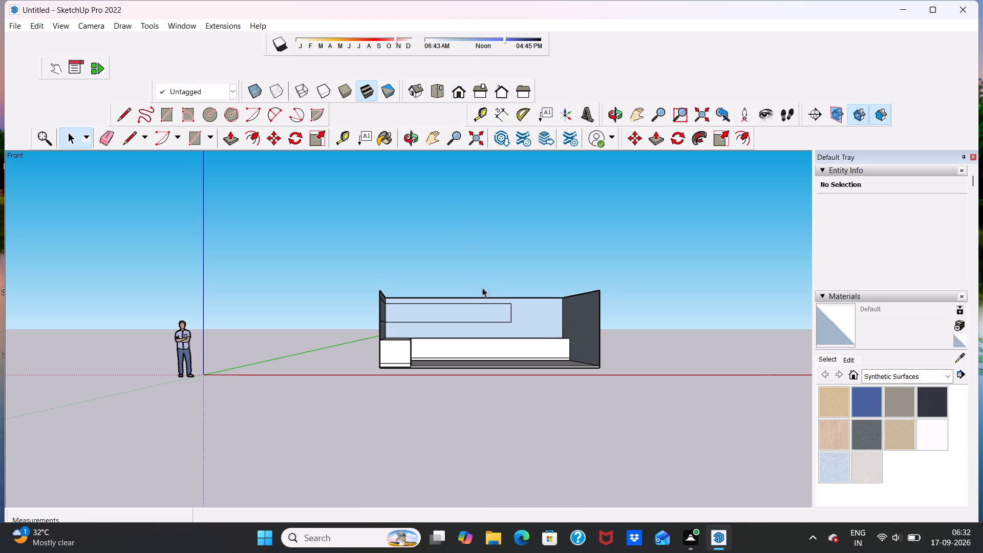
scroll(485, 296, up, 13)
scroll(522, 328, up, 5)
scroll(527, 322, down, 9)
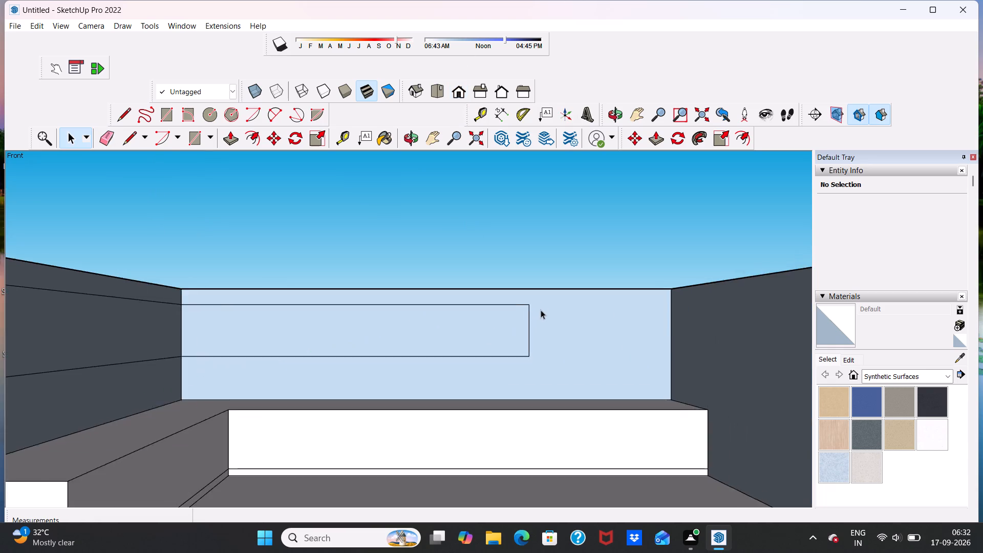
scroll(541, 310, down, 10)
scroll(489, 338, up, 5)
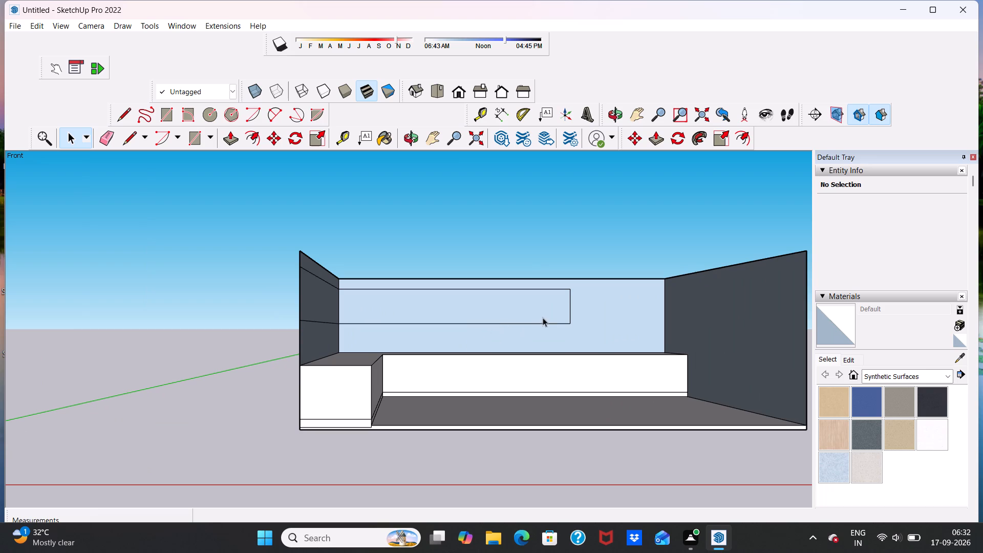
scroll(573, 324, up, 4)
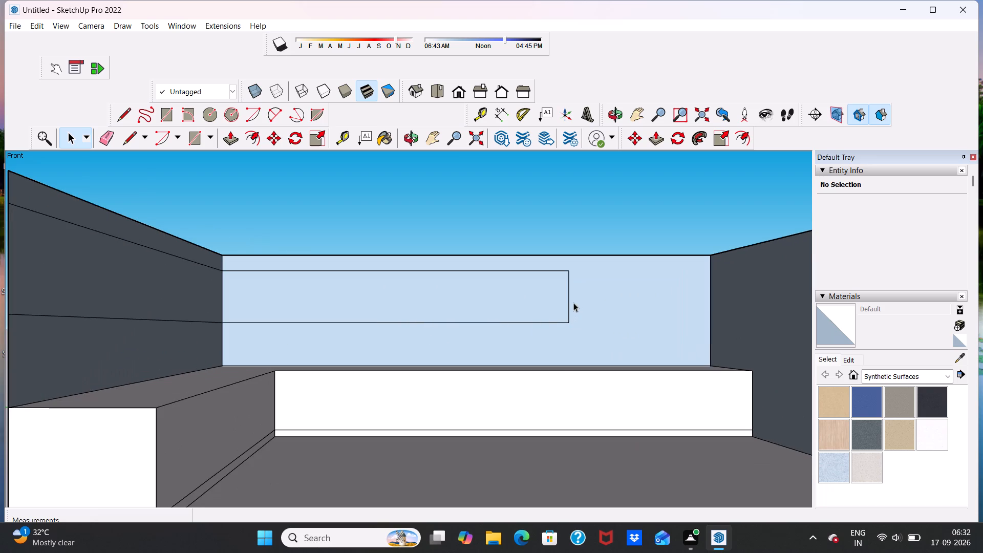
middle_drag(511, 423, 518, 546)
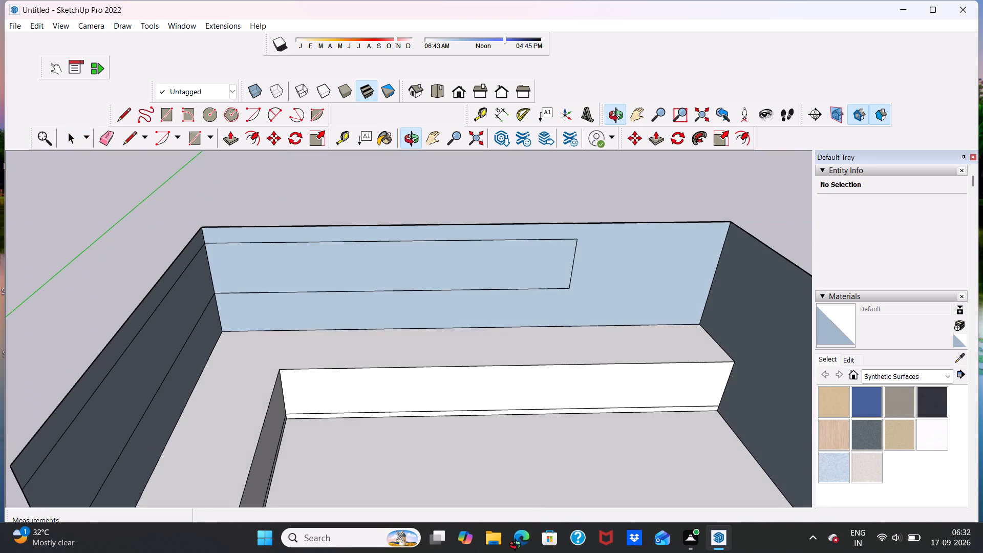
middle_drag(518, 546, 518, 541)
scroll(553, 341, up, 4)
scroll(554, 339, down, 4)
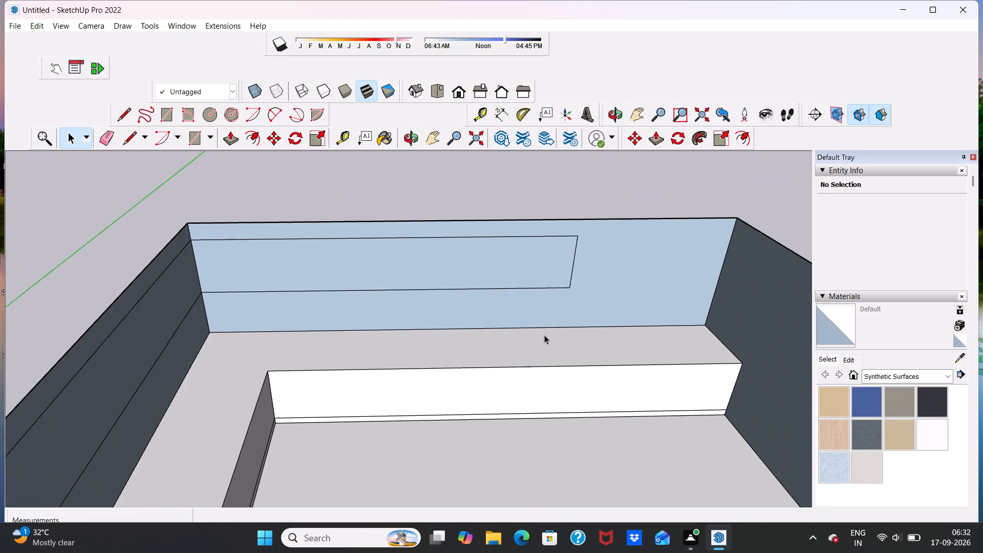
scroll(544, 335, down, 6)
scroll(488, 439, up, 5)
scroll(464, 403, down, 4)
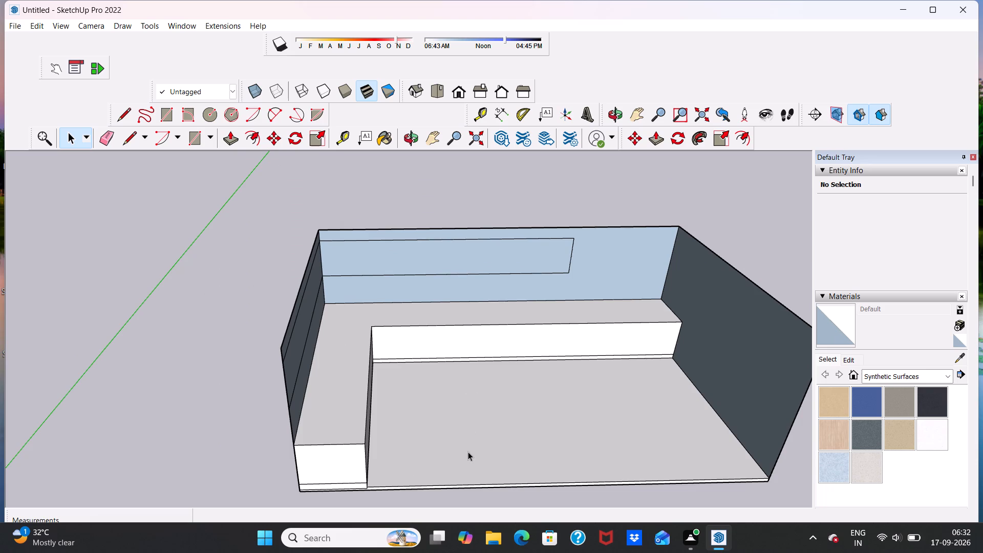
scroll(468, 452, up, 2)
middle_drag(467, 436, 466, 396)
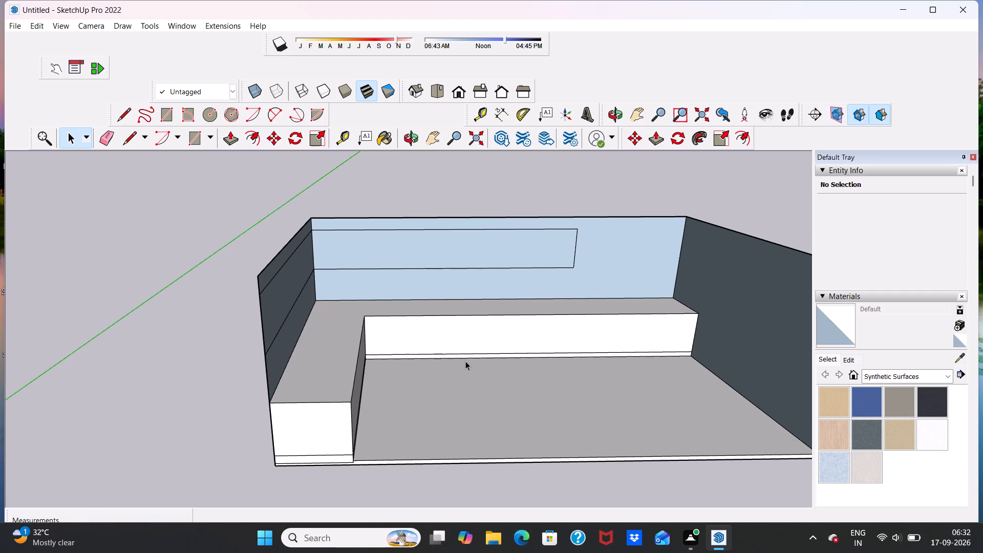
scroll(474, 341, down, 4)
scroll(533, 375, up, 2)
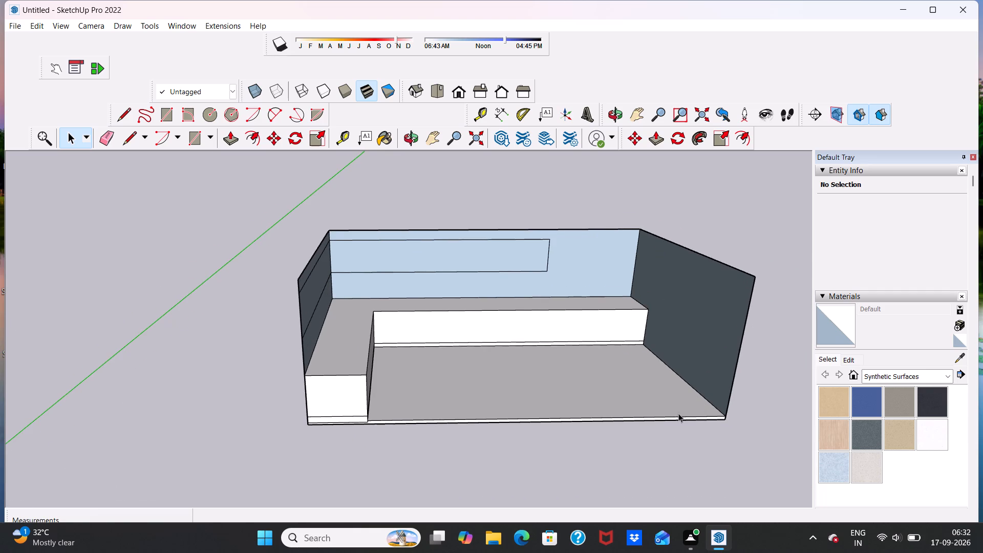
scroll(678, 412, up, 3)
scroll(654, 396, down, 3)
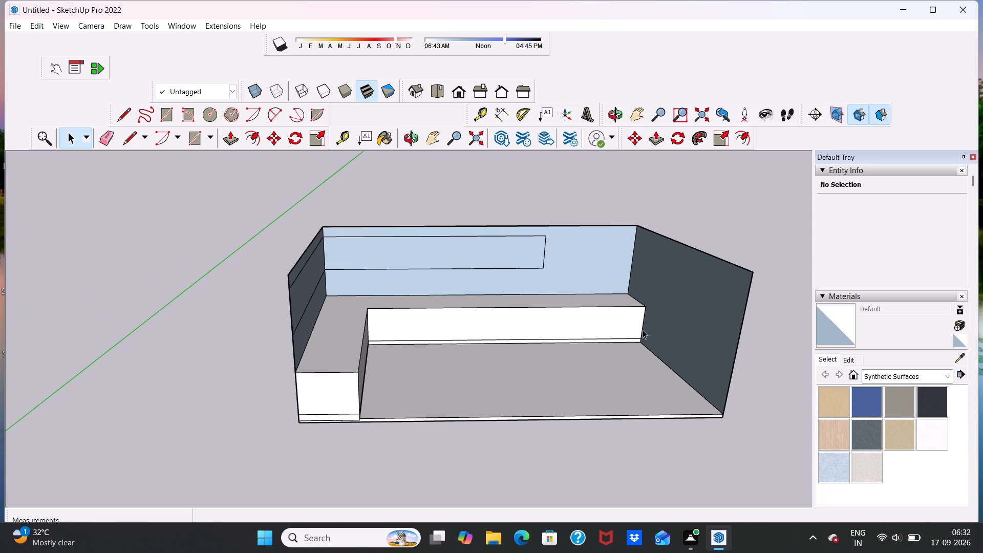
scroll(634, 328, up, 2)
scroll(628, 329, down, 2)
scroll(610, 358, up, 2)
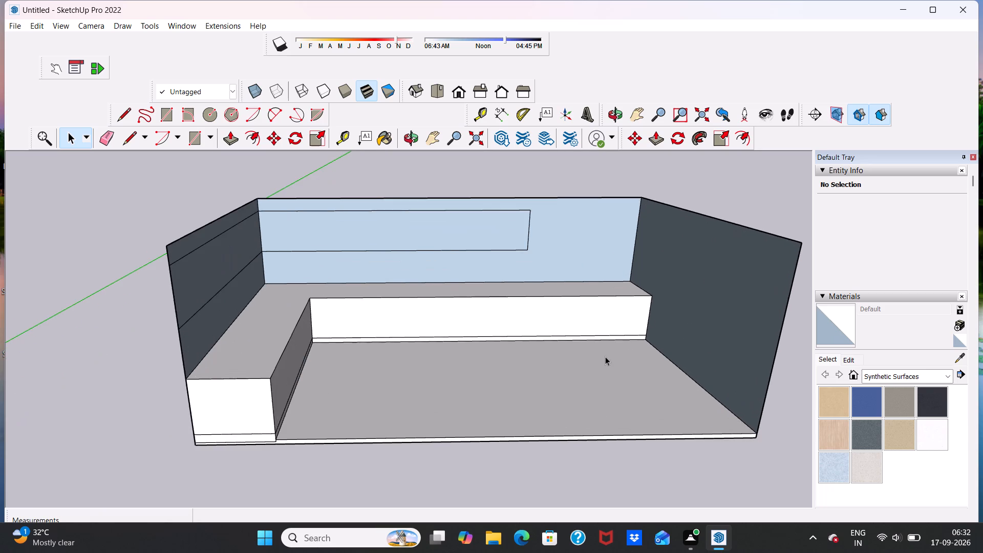
scroll(604, 356, down, 1)
middle_drag(584, 299, 543, 260)
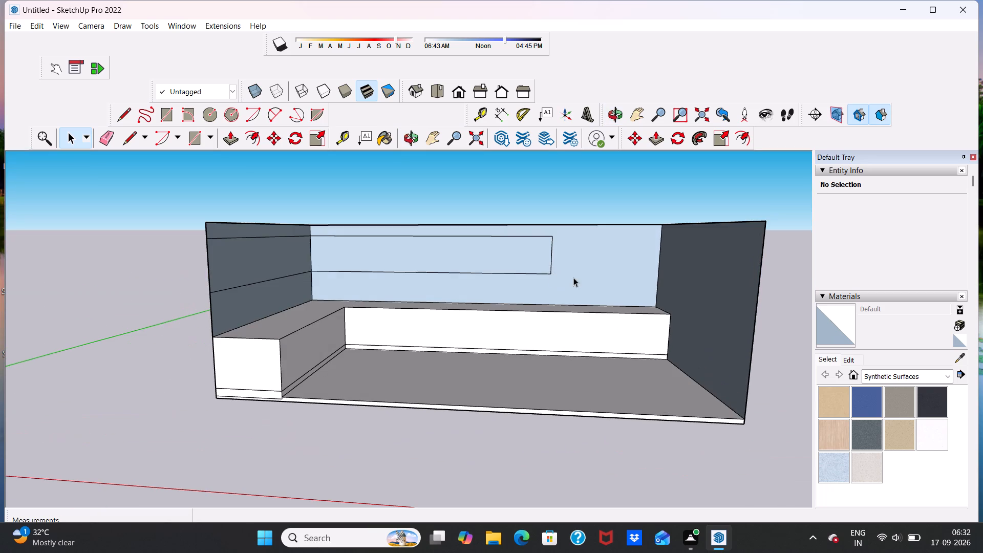
middle_drag(593, 287, 621, 300)
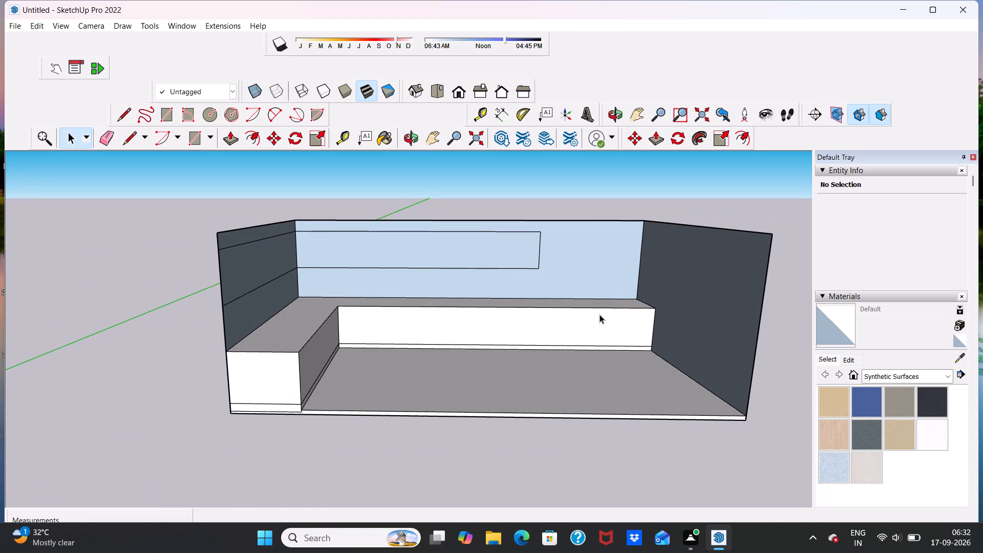
scroll(599, 311, up, 2)
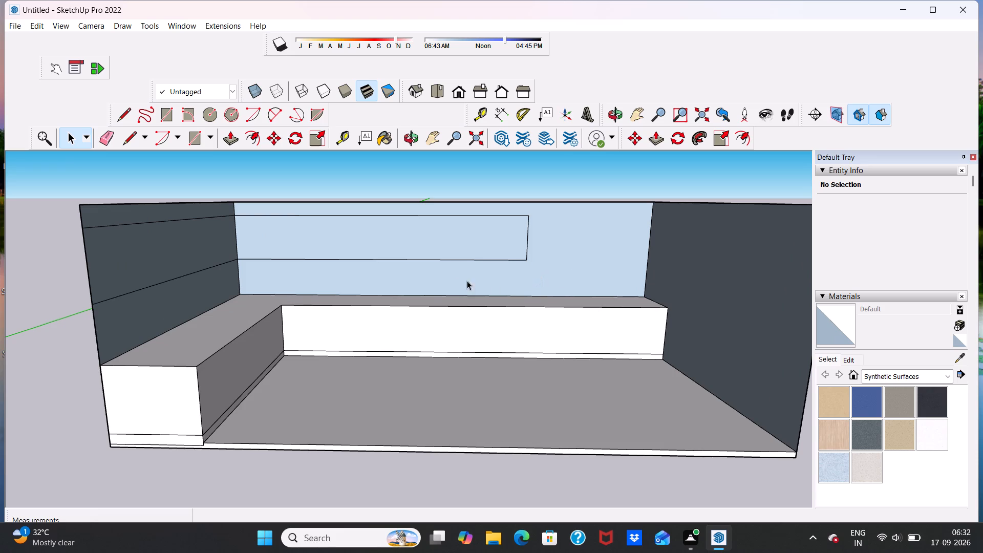
scroll(394, 266, up, 2)
scroll(386, 264, down, 4)
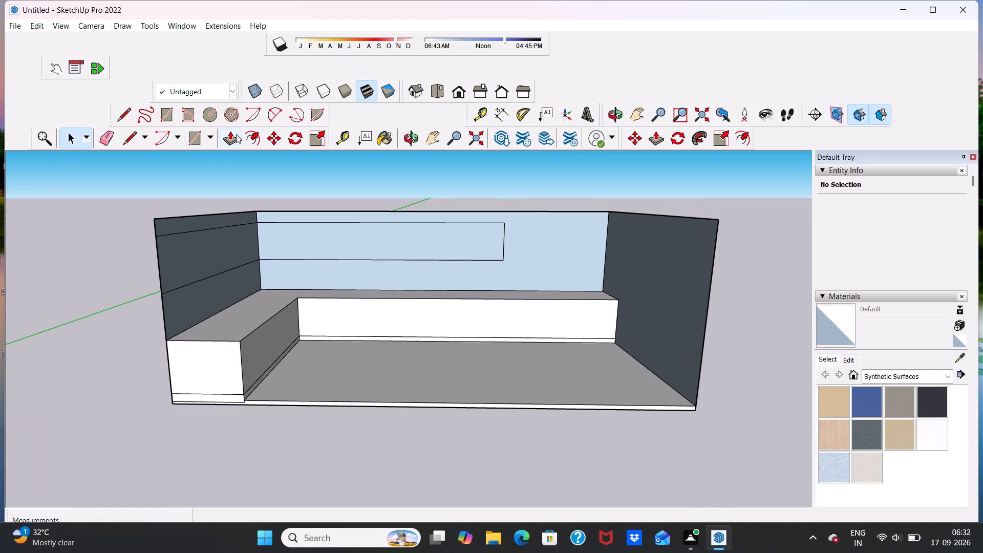
Push/Pull the side wall's band face 4' into the room, aligned with the inner edge of the raised block below.
click(233, 135)
scroll(220, 248, up, 5)
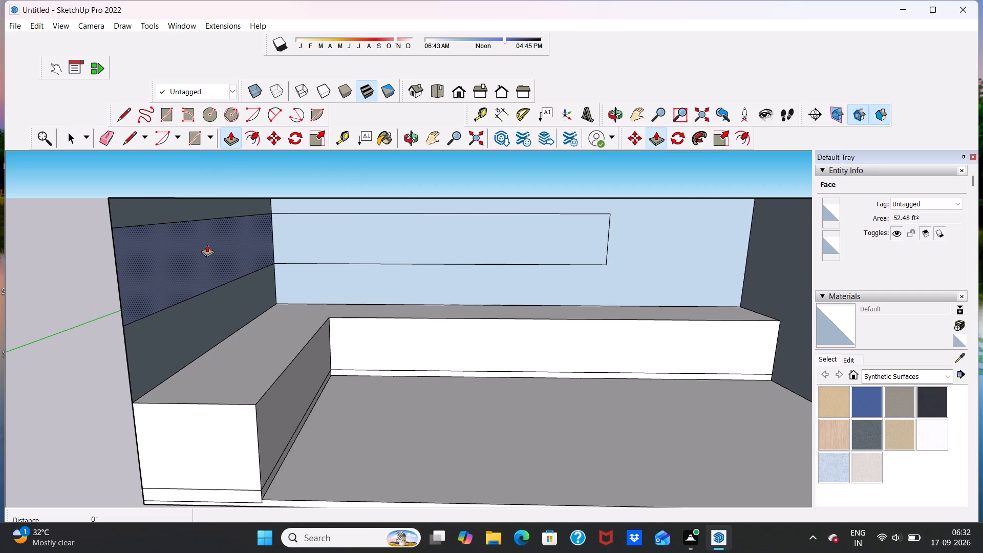
scroll(191, 254, up, 4)
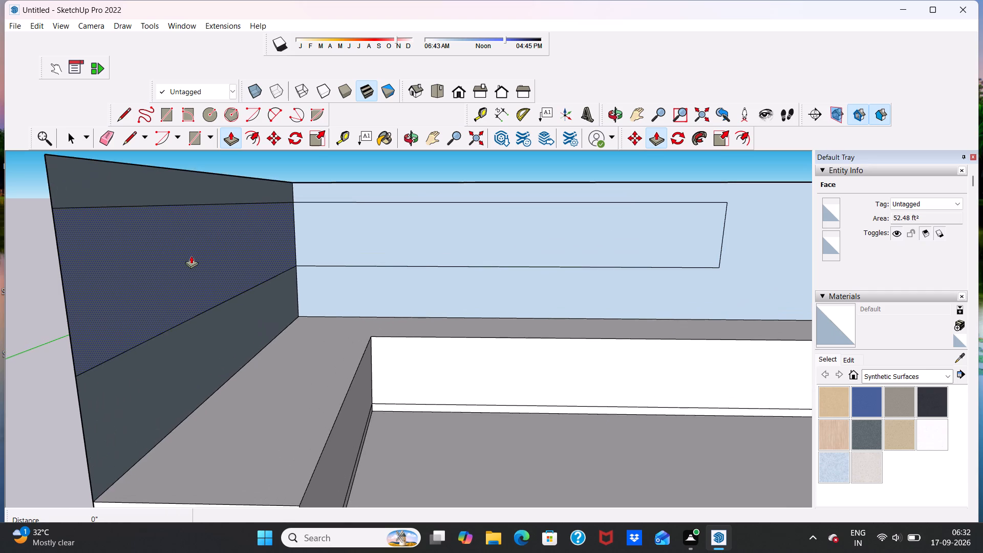
scroll(202, 258, down, 5)
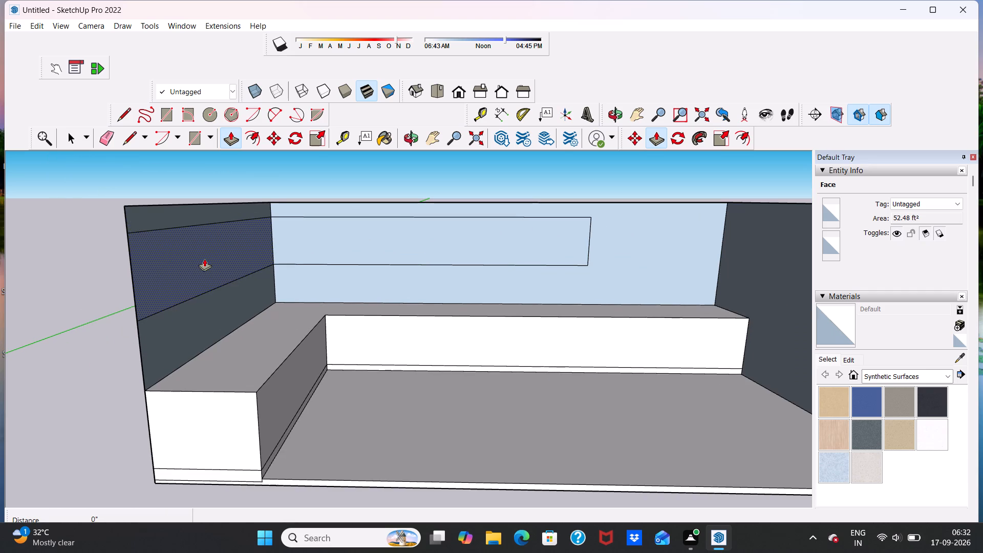
click(204, 259)
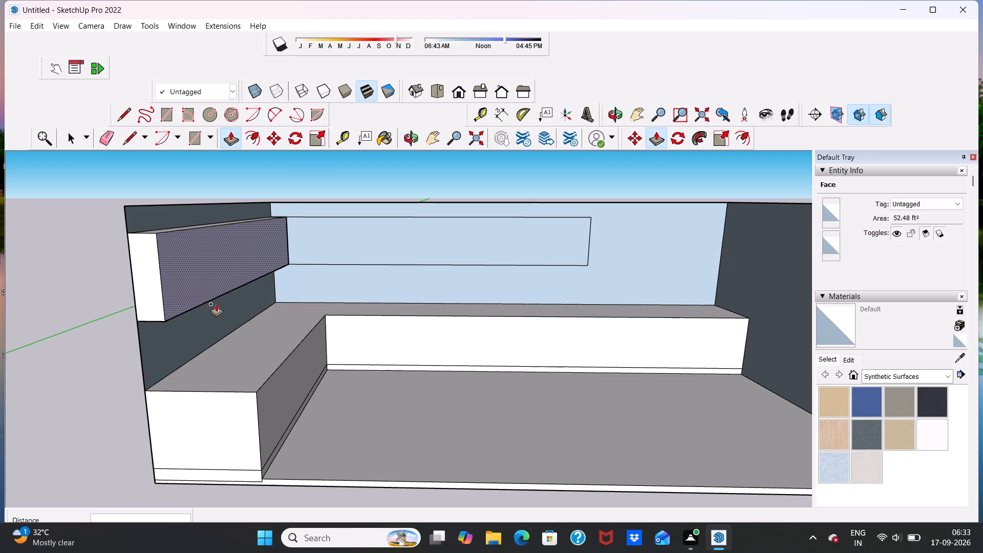
click(257, 392)
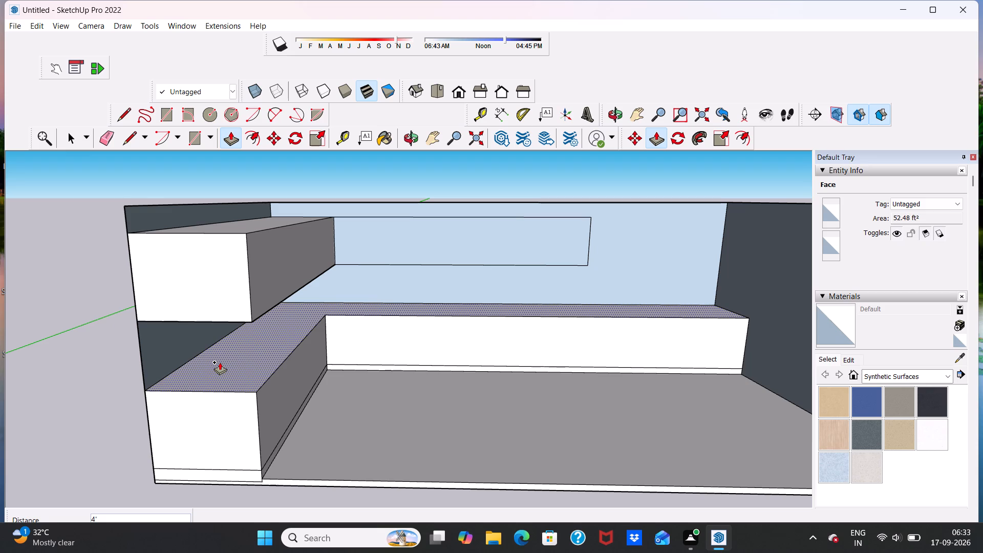
Check the upper side block against the raised block below and undo its 4' extrusion.
key(space)
middle_drag(175, 333, 247, 306)
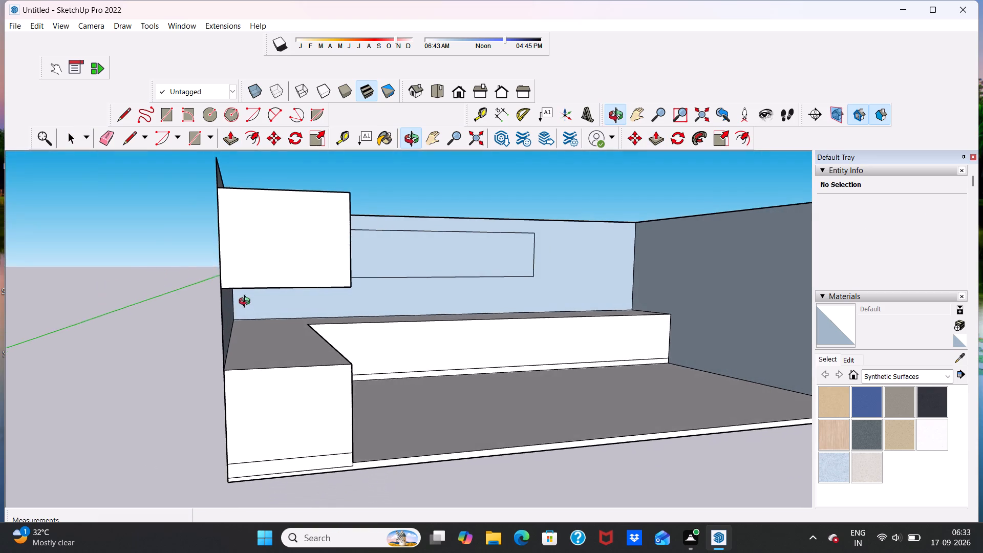
scroll(332, 290, up, 5)
scroll(333, 289, down, 6)
middle_drag(377, 310, 257, 314)
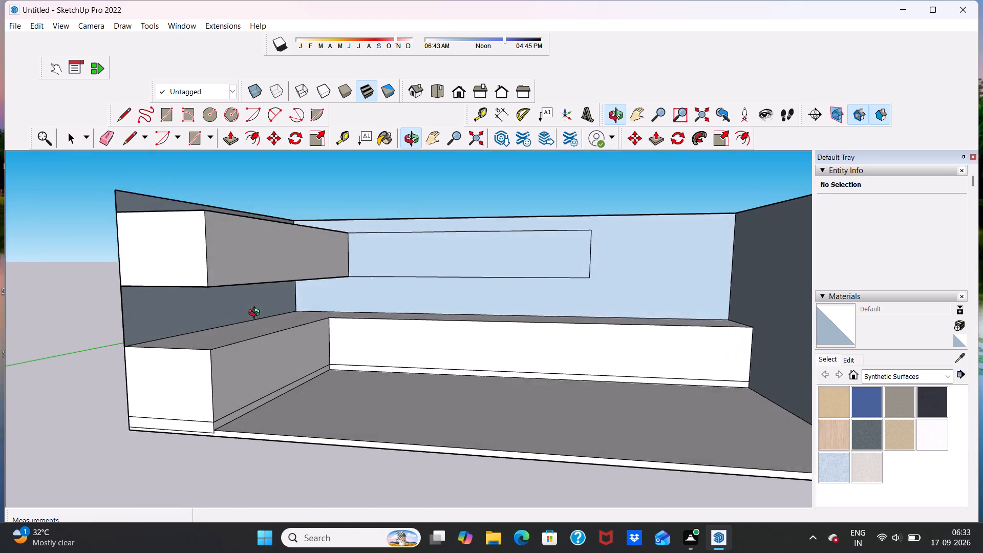
middle_drag(257, 314, 250, 368)
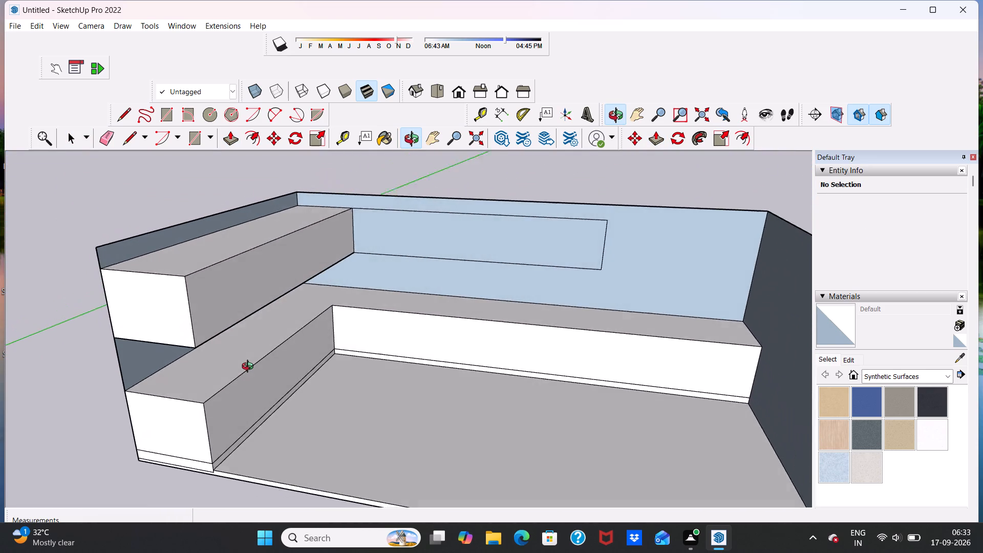
middle_drag(250, 368, 256, 357)
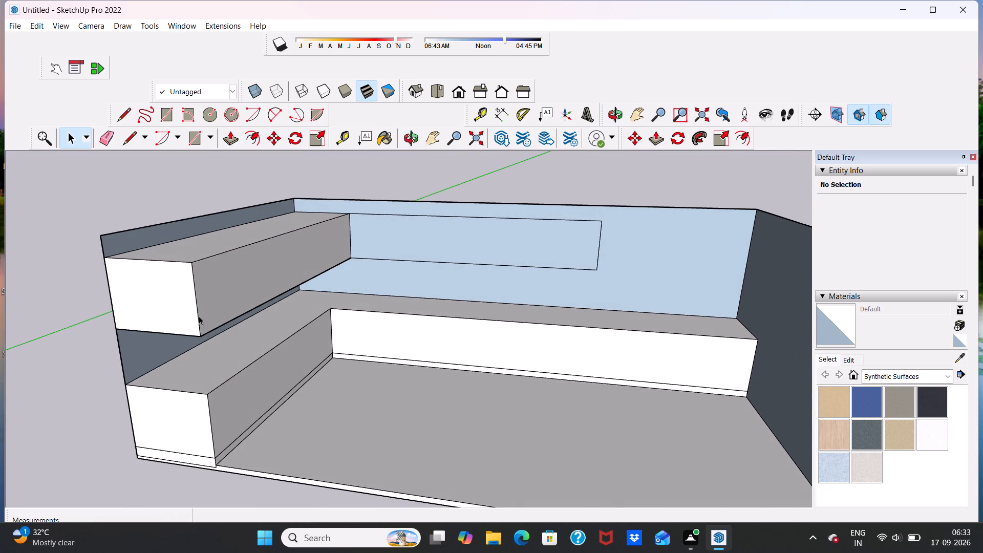
key(ctrl+z)
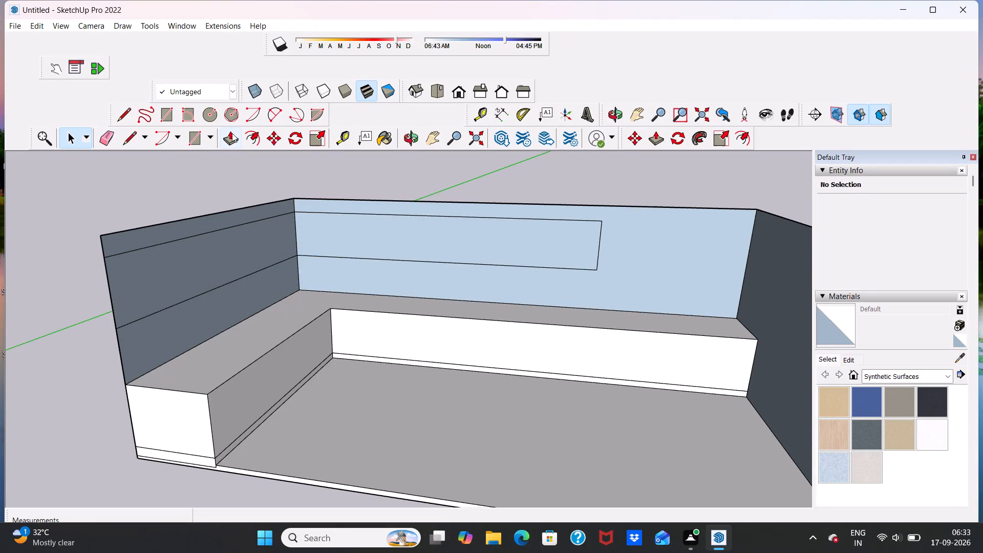
Push/Pull the side wall's band face 2' into the room.
click(232, 138)
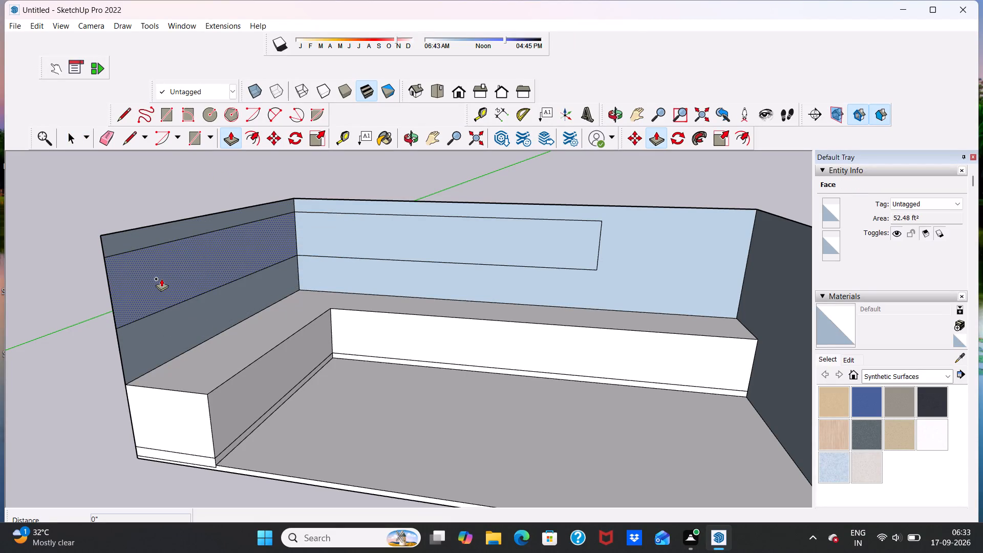
click(161, 279)
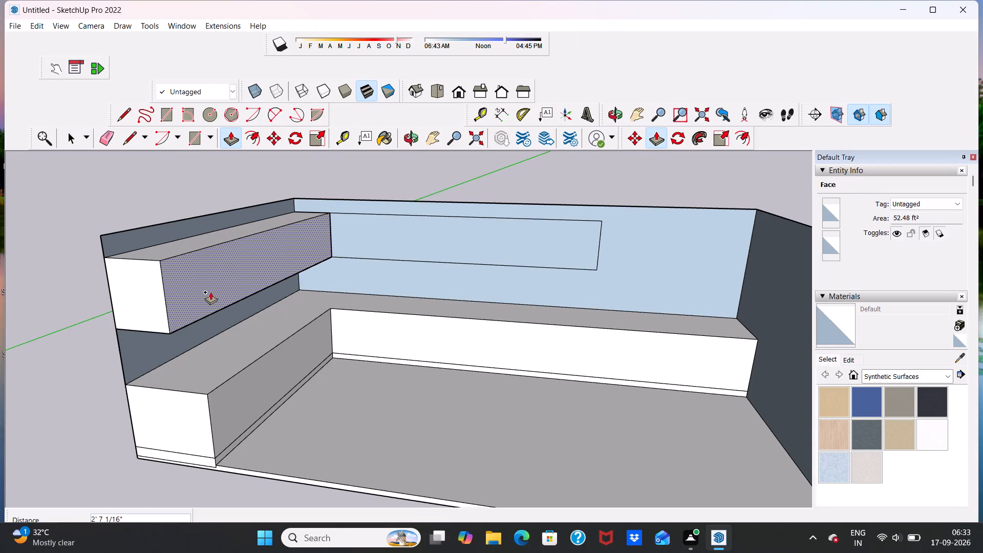
text(2')
key(Return)
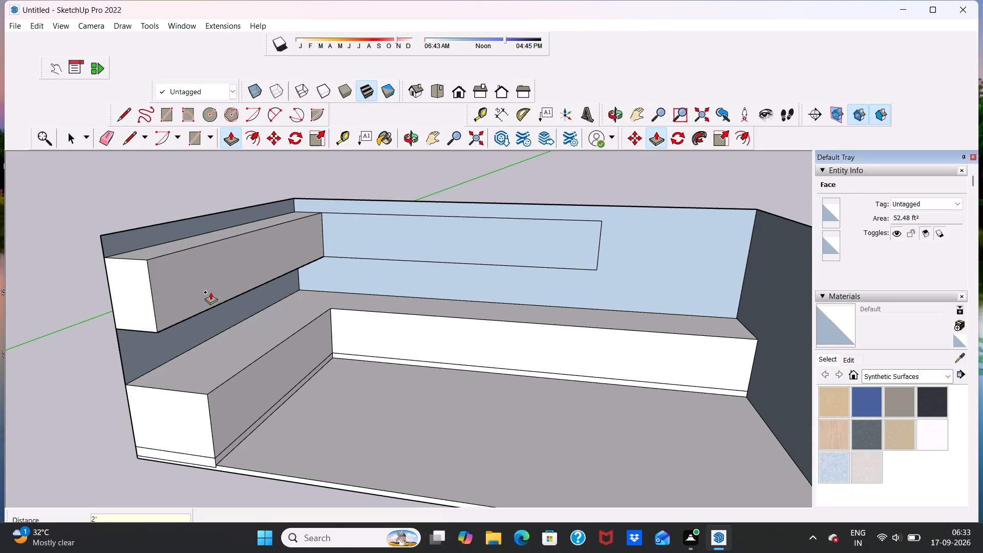
Push/Pull the back wall's outlined band face 2' into the room, meeting the side wall's upper block.
scroll(283, 219, down, 1)
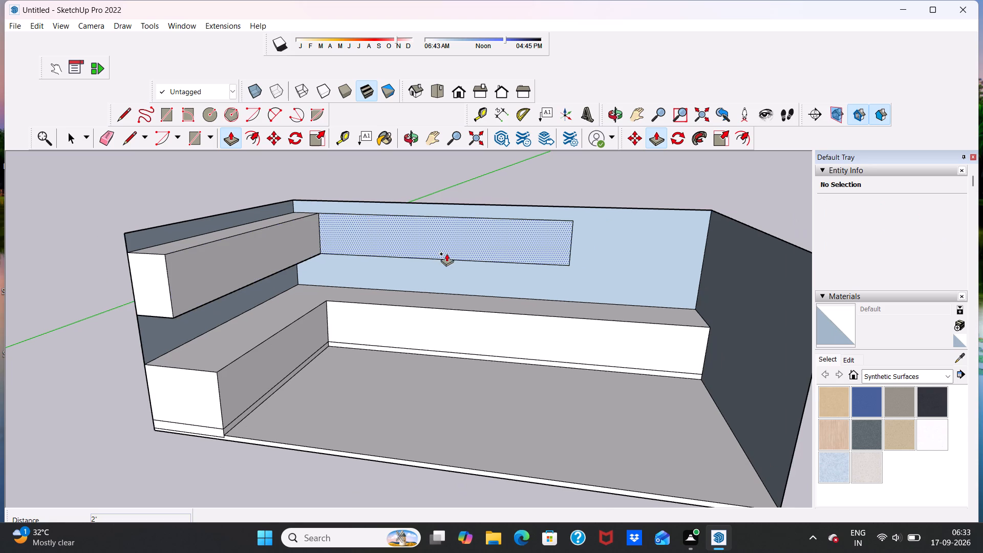
middle_drag(446, 253, 316, 289)
click(527, 247)
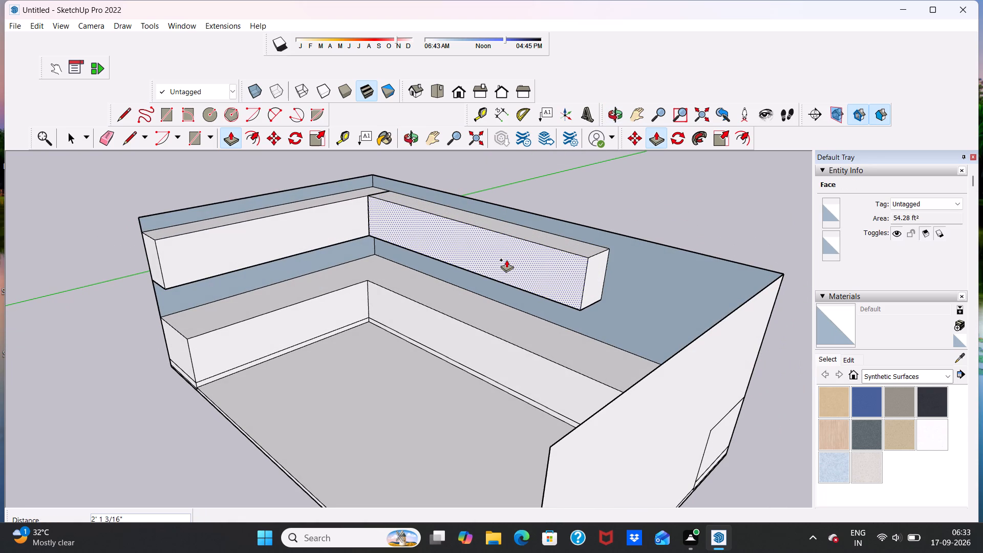
text(2')
key(Return)
key(space)
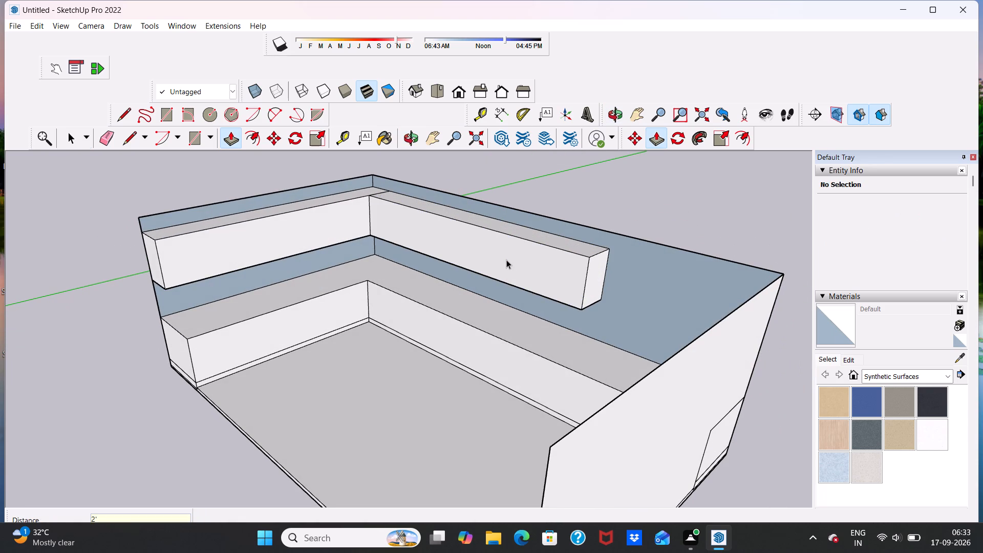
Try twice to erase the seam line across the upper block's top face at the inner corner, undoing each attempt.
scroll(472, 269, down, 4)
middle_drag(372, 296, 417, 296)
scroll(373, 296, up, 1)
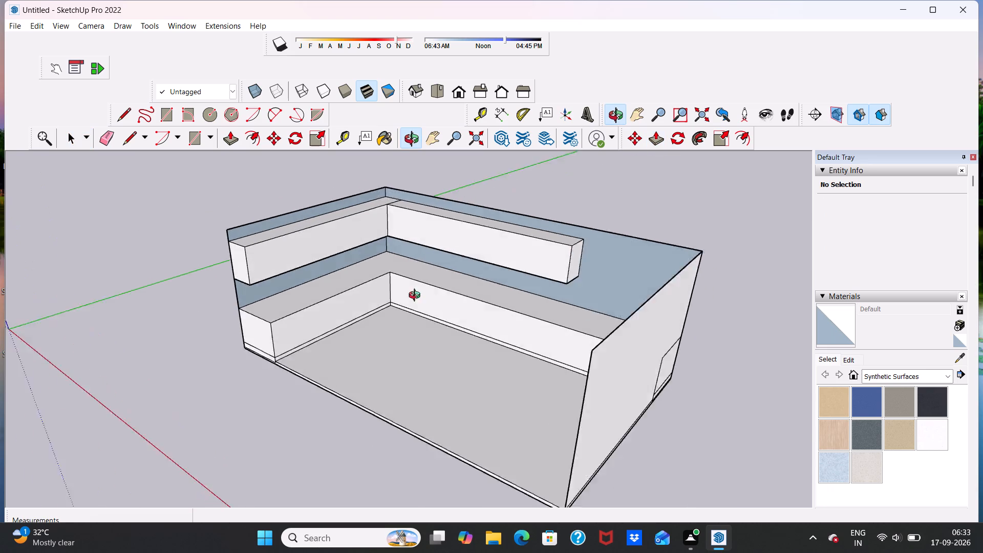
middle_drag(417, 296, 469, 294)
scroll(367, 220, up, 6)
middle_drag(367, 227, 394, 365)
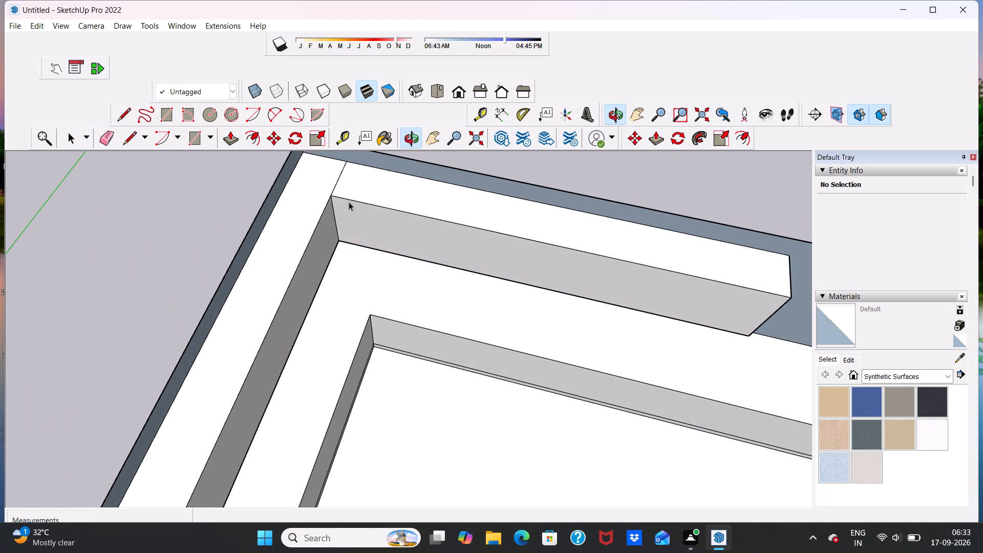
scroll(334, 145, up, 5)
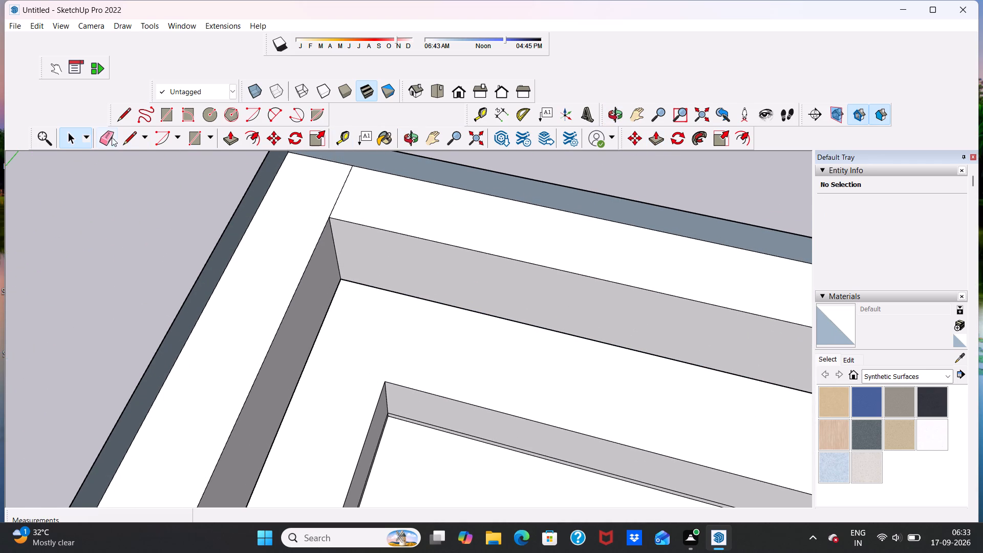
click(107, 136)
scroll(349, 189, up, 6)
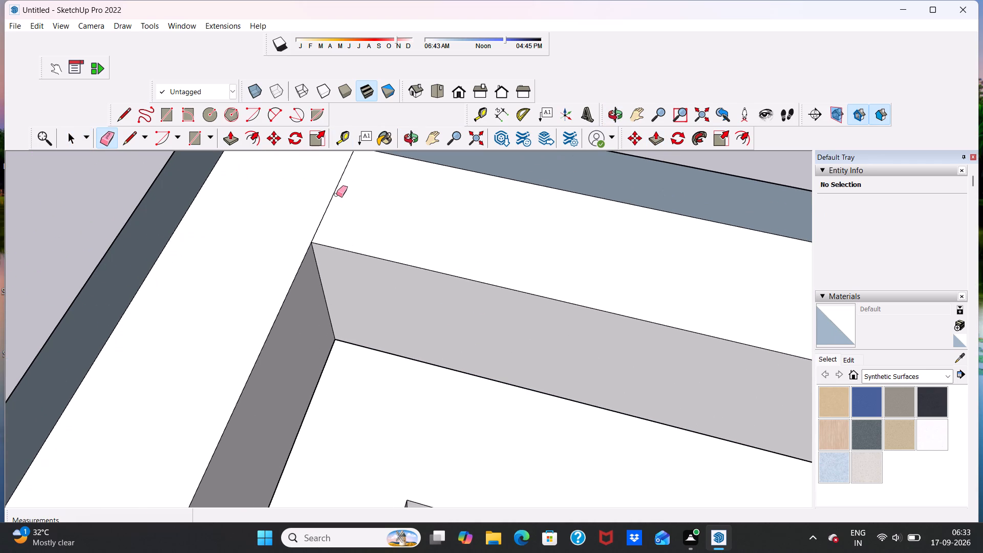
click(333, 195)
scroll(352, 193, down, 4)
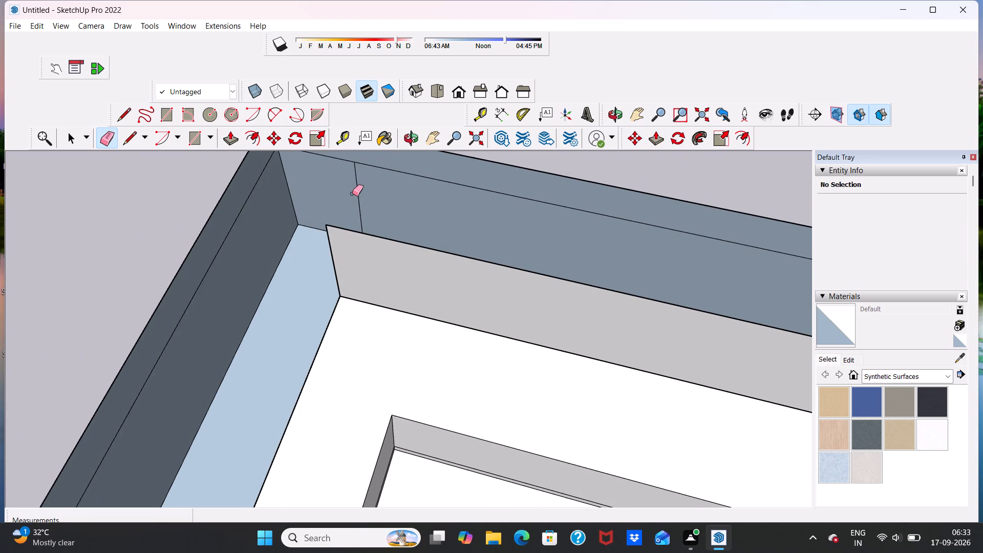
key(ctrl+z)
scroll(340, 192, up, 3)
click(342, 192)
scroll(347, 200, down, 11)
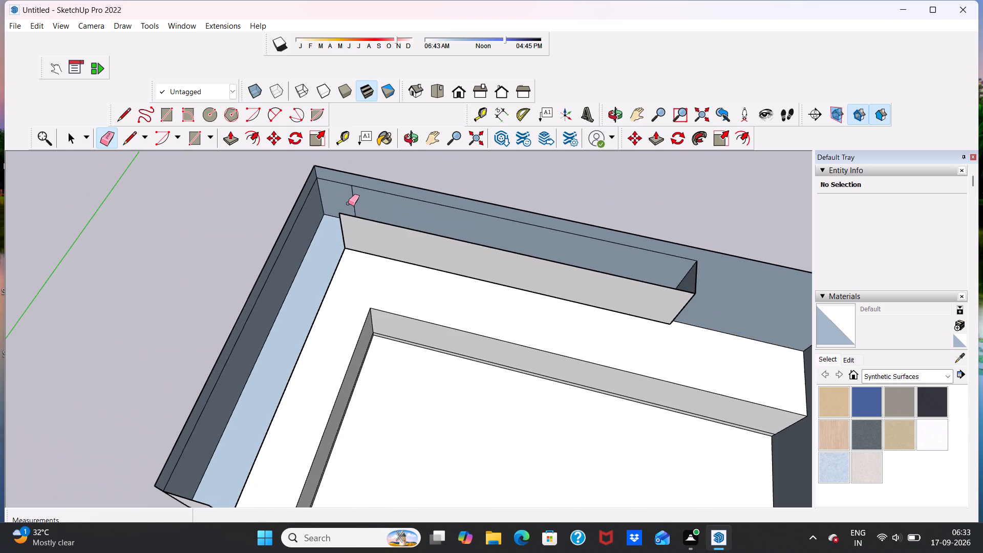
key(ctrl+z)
Examine the room with its lower and upper L-shaped blocks from several angles.
scroll(354, 202, down, 4)
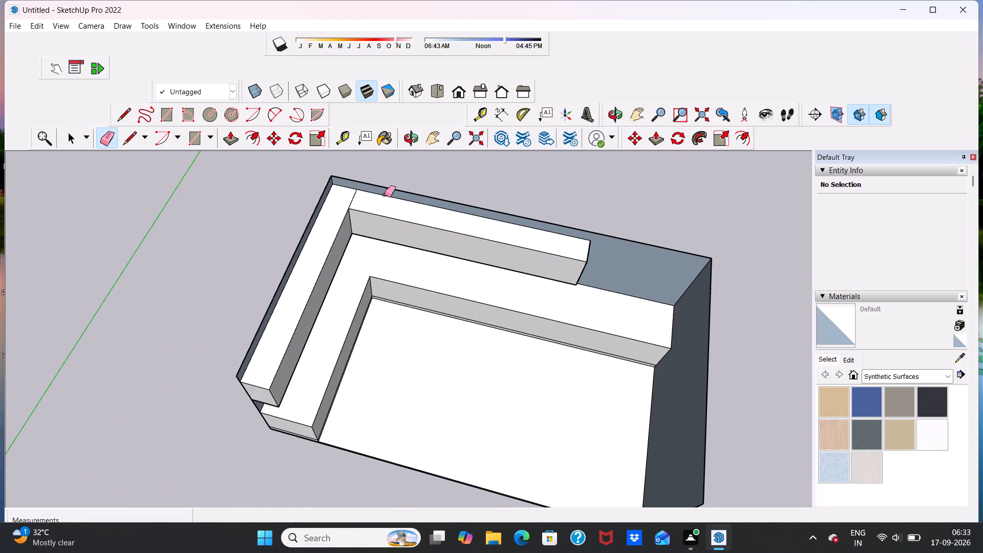
middle_drag(418, 335, 459, 232)
middle_drag(445, 386, 438, 305)
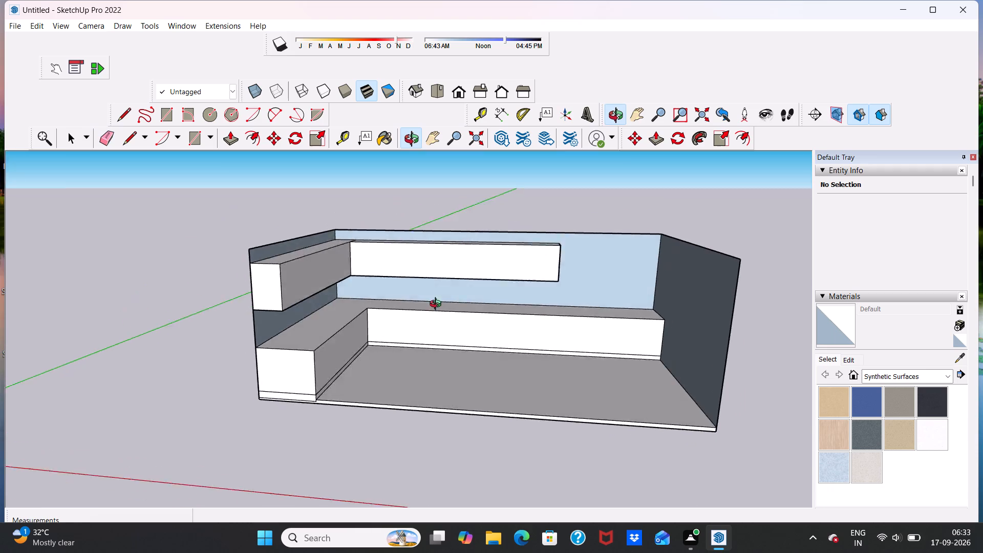
middle_drag(438, 305, 456, 314)
key(space)
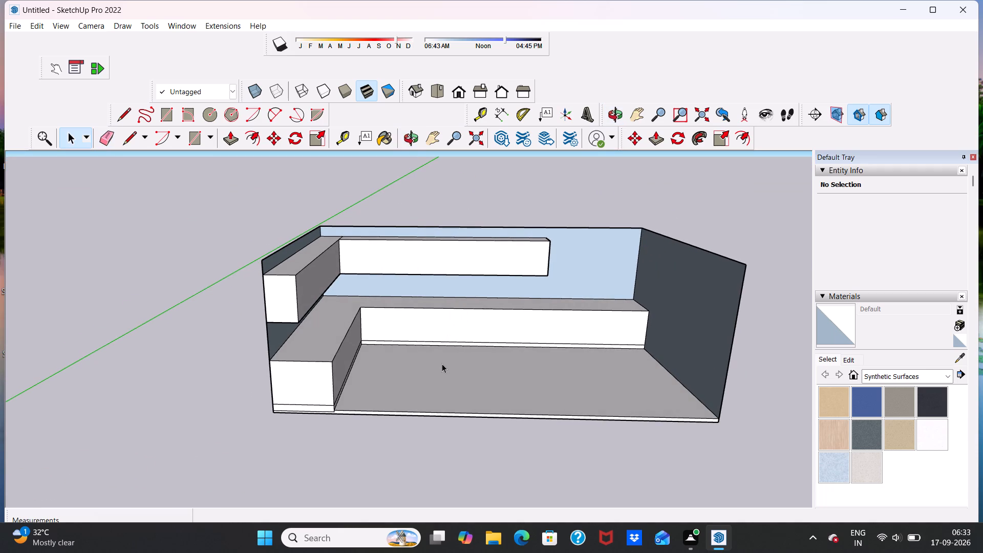
scroll(442, 364, up, 2)
scroll(442, 364, down, 2)
middle_drag(421, 343, 427, 326)
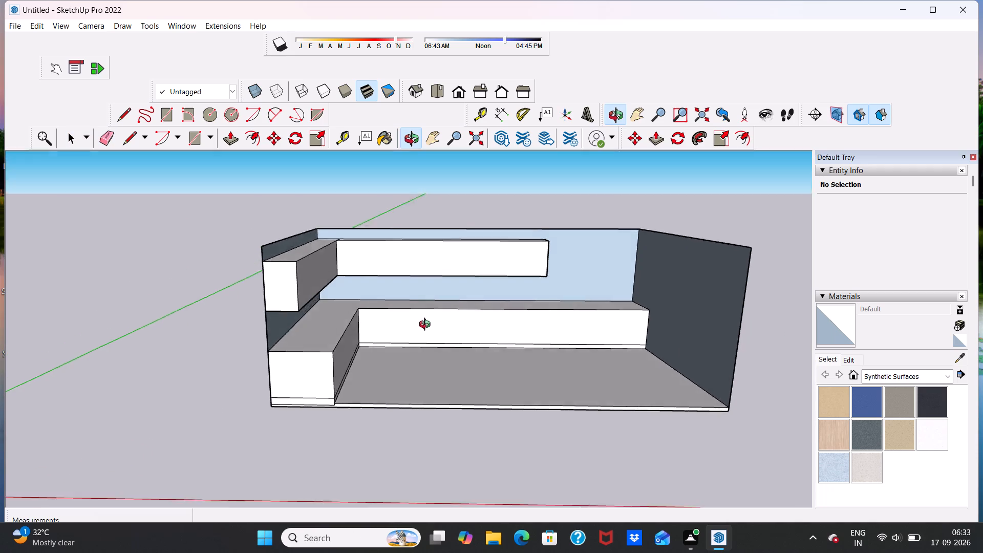
middle_drag(427, 326, 325, 327)
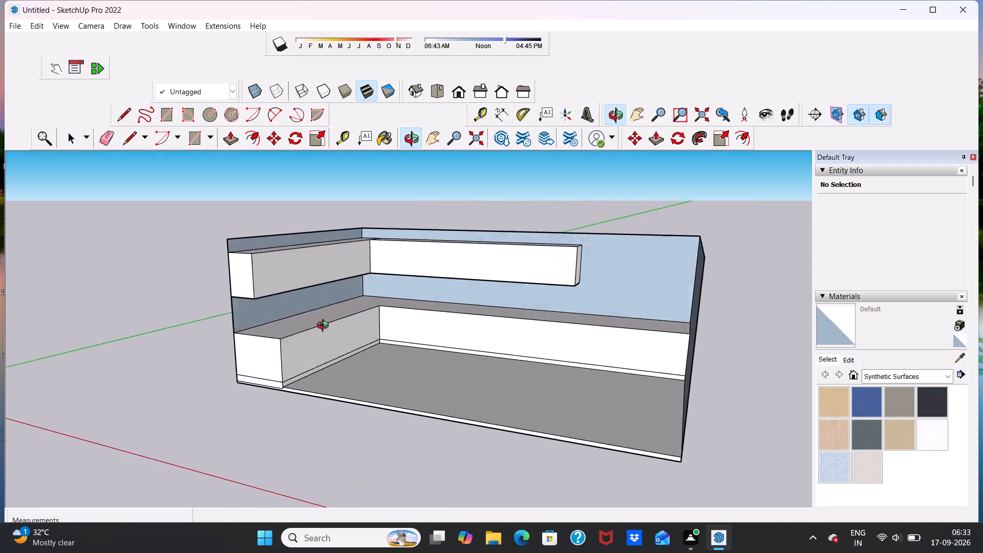
middle_drag(325, 327, 219, 329)
middle_drag(326, 346, 293, 354)
Push/Pull the top face of the lower L-shaped block 3" upward to form a top slab.
scroll(329, 331, up, 2)
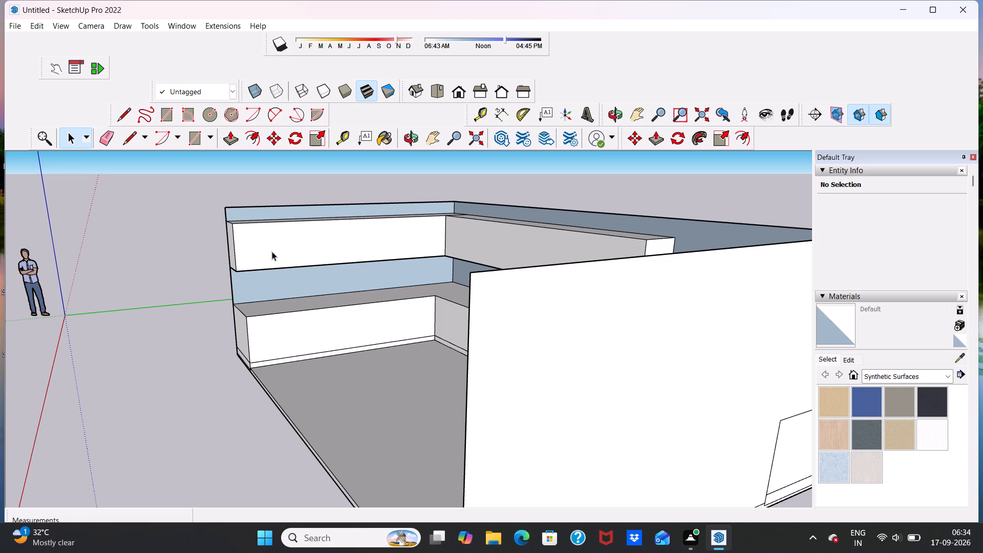
middle_drag(301, 360, 300, 358)
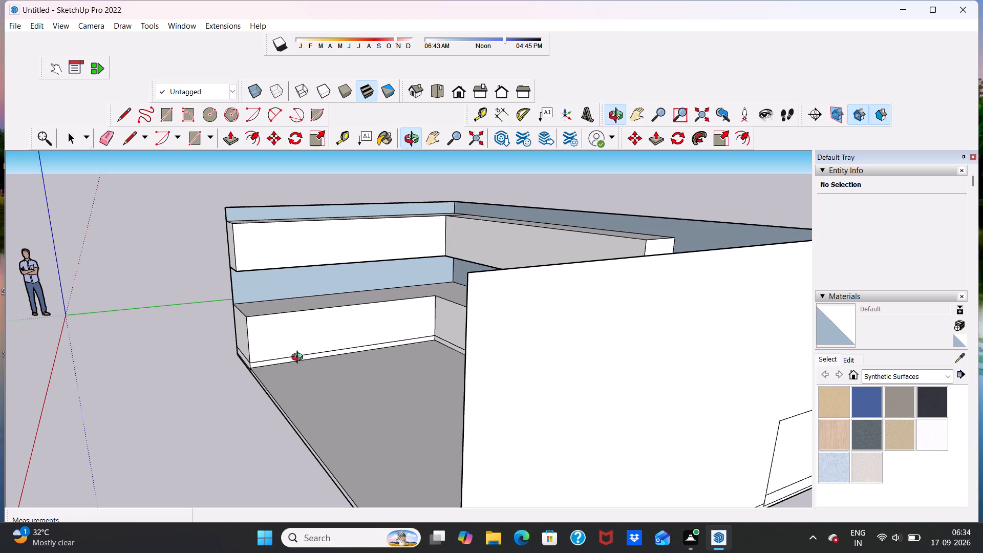
middle_drag(300, 358, 315, 381)
scroll(318, 316, up, 5)
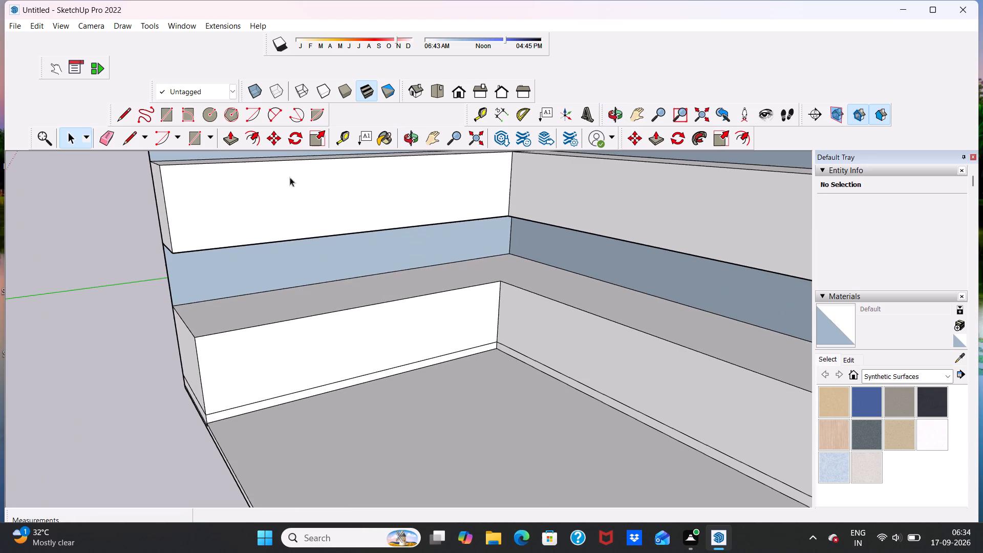
click(230, 145)
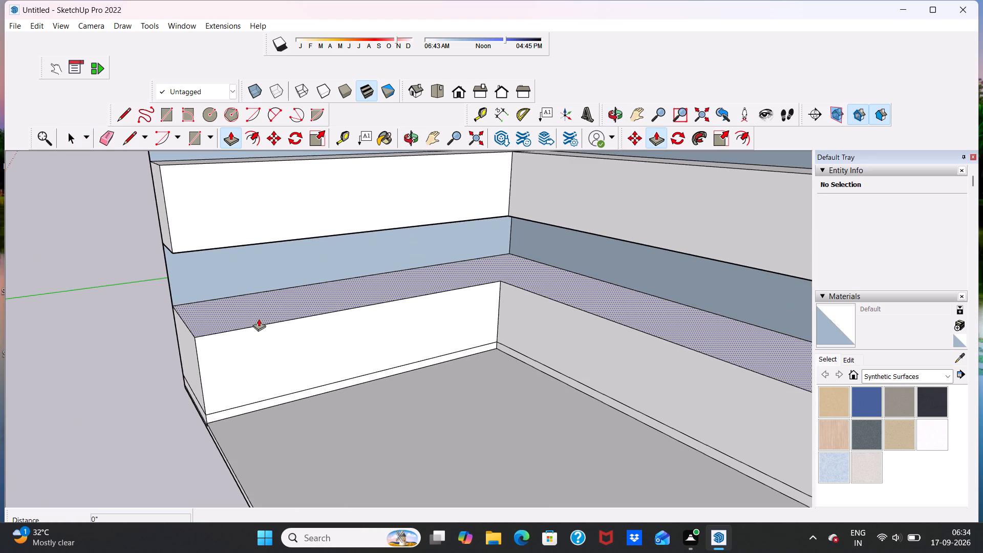
click(257, 304)
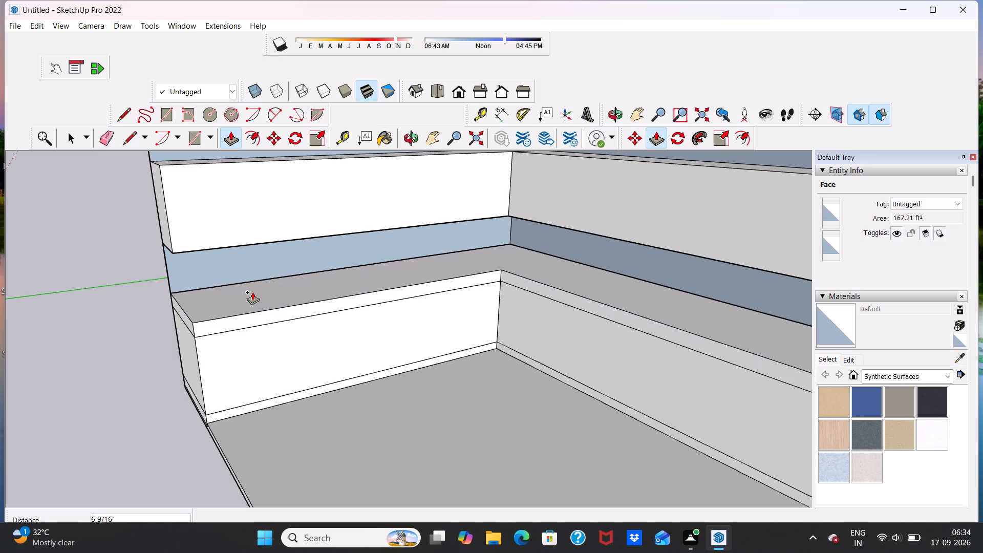
text(3")
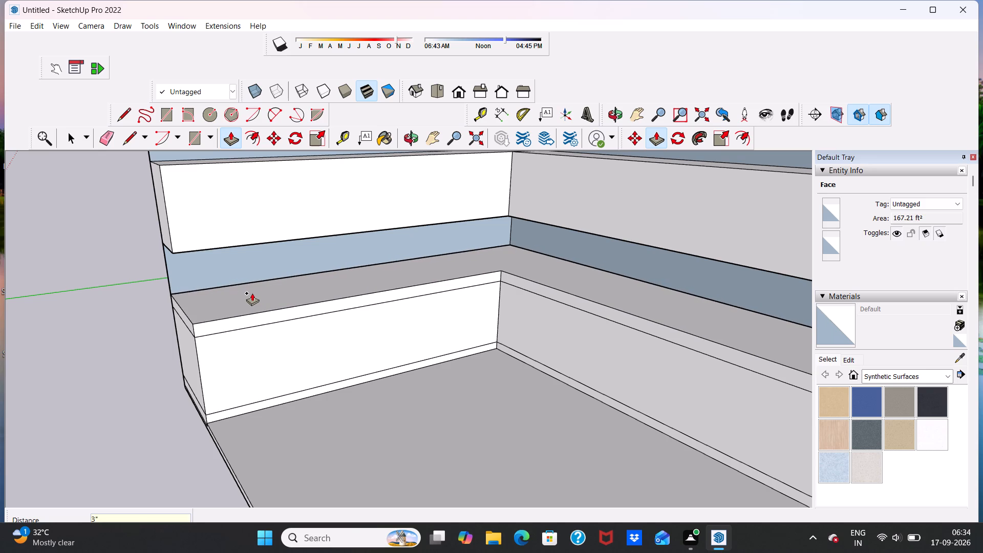
key(Return)
key(space)
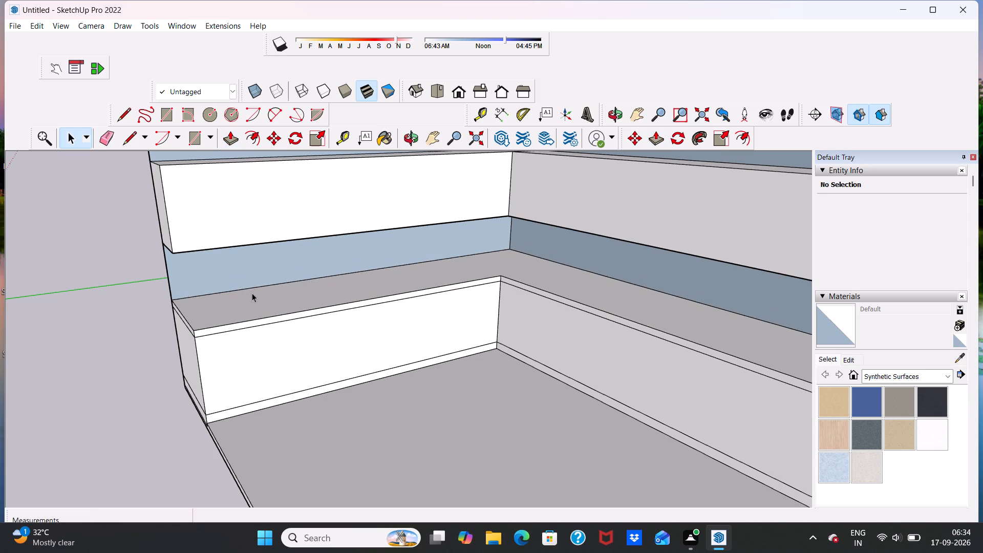
Draw two closely spaced 3' vertical lines between the top and bottom bands of the lower block's white front, towards its open end.
scroll(349, 310, down, 4)
scroll(394, 325, up, 1)
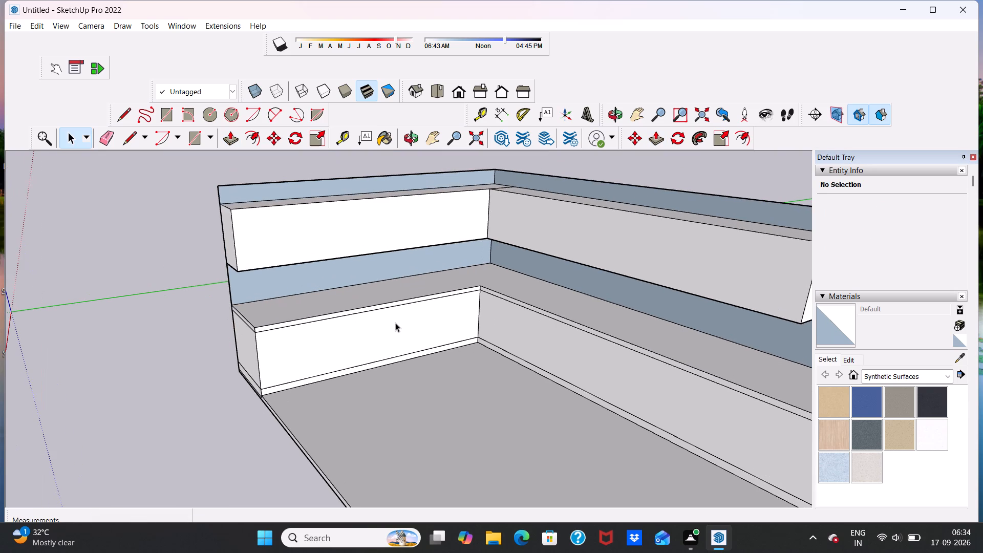
middle_drag(421, 351, 313, 361)
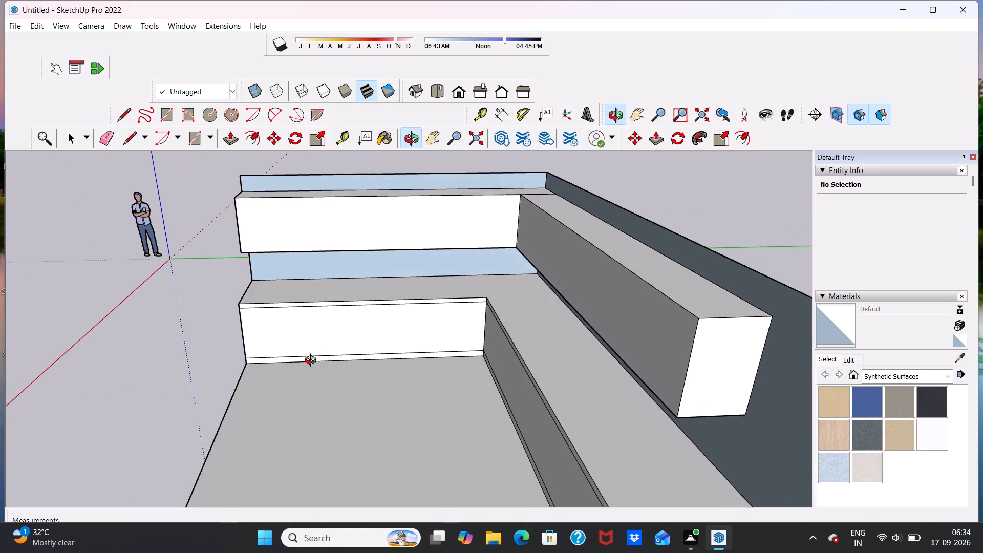
middle_drag(313, 361, 318, 355)
scroll(359, 336, up, 2)
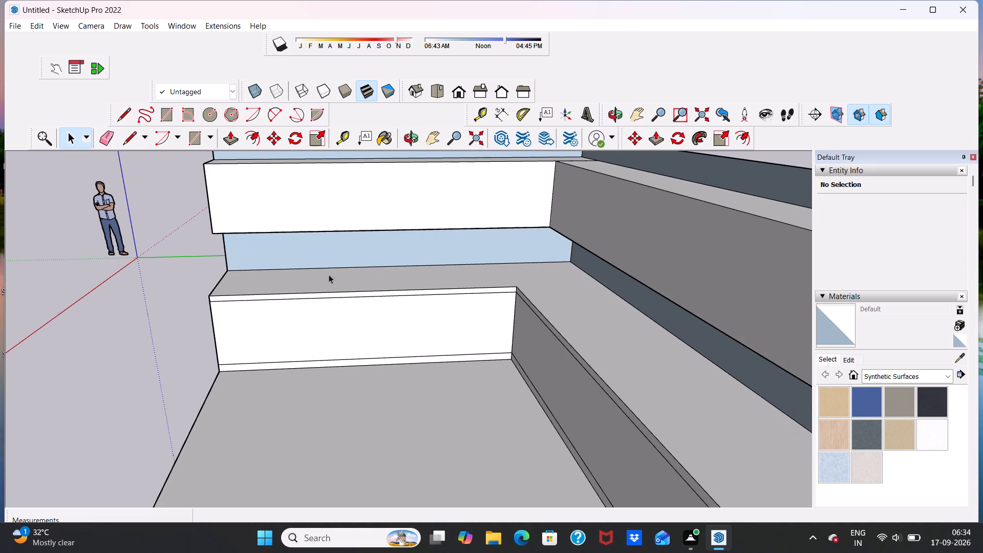
scroll(330, 278, up, 1)
scroll(334, 276, down, 4)
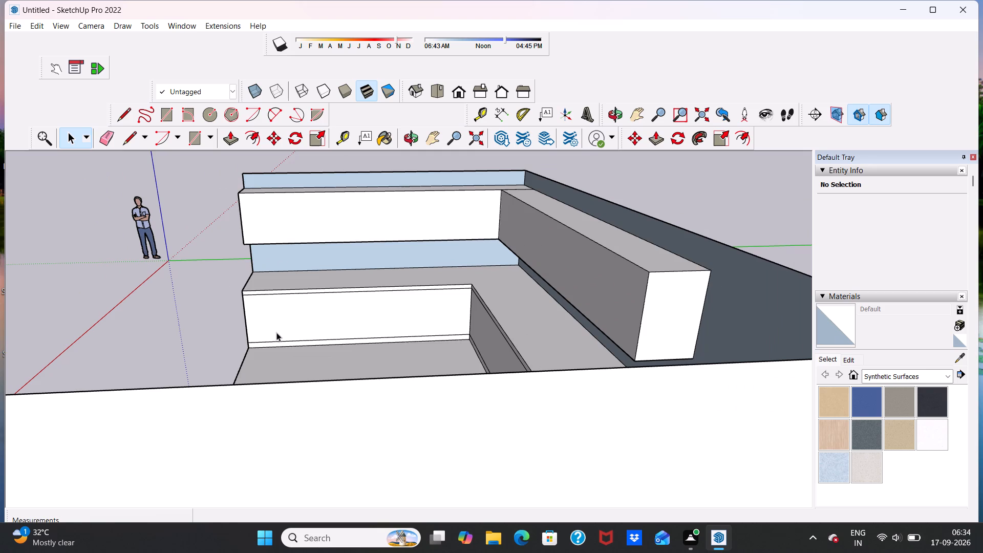
middle_drag(276, 332, 408, 345)
middle_drag(370, 363, 289, 341)
scroll(308, 321, up, 7)
middle_drag(314, 339, 307, 299)
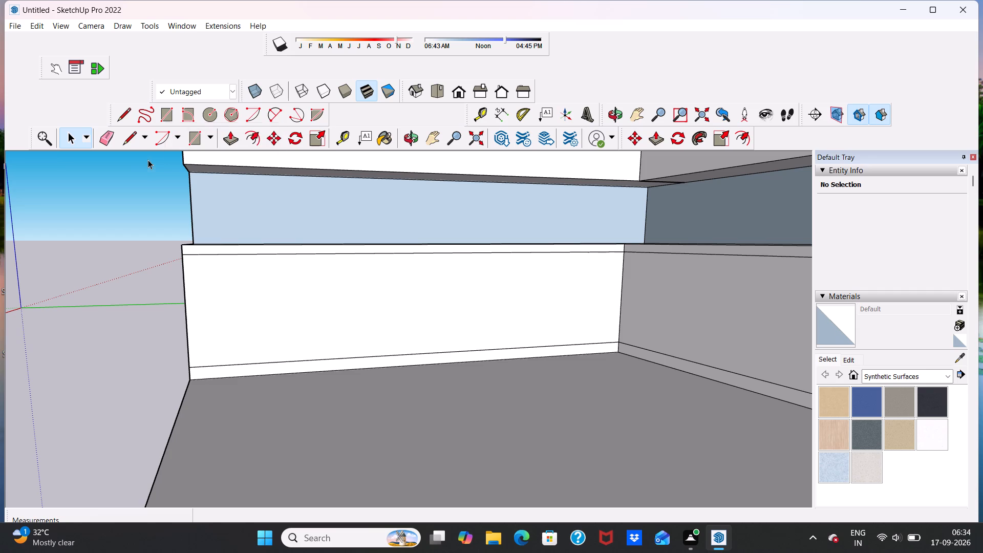
click(130, 137)
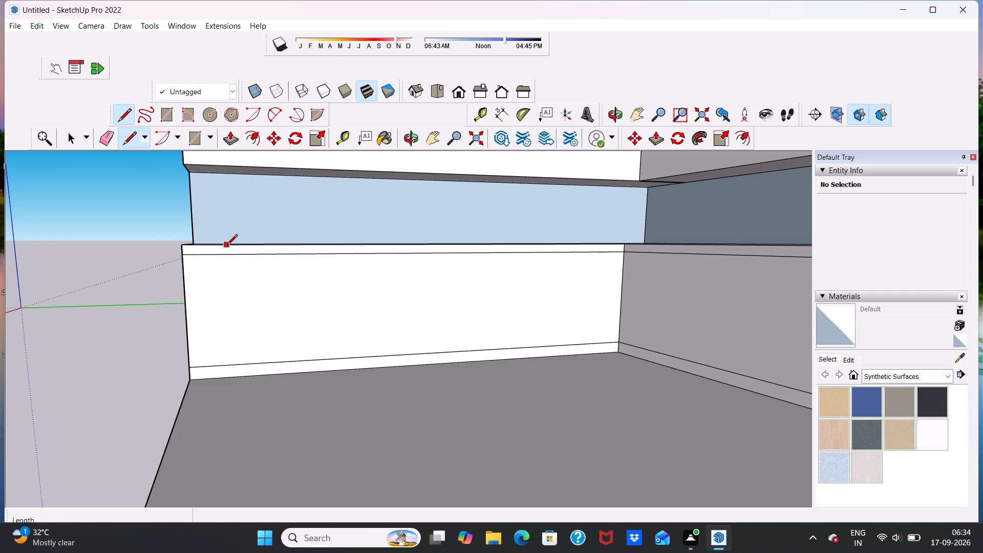
click(303, 257)
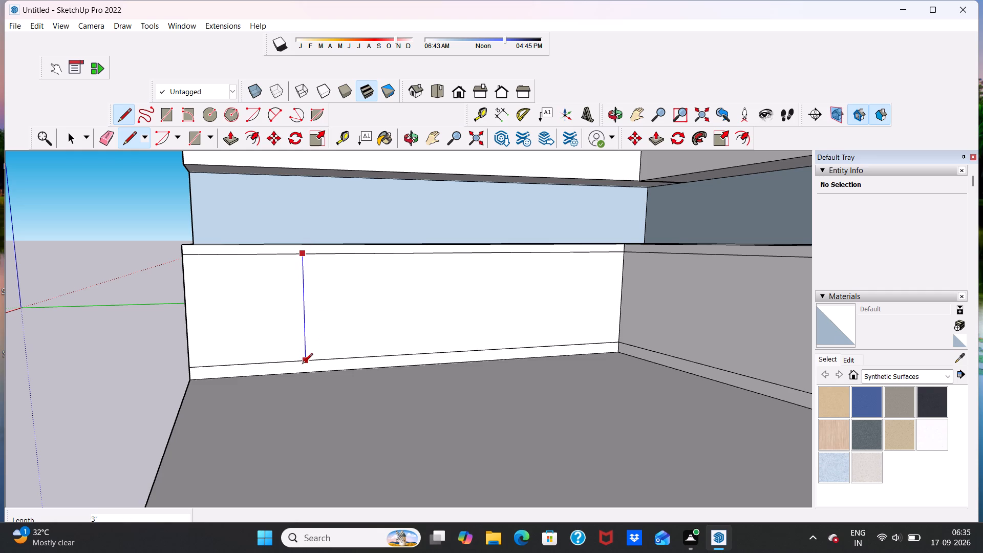
click(302, 365)
click(316, 257)
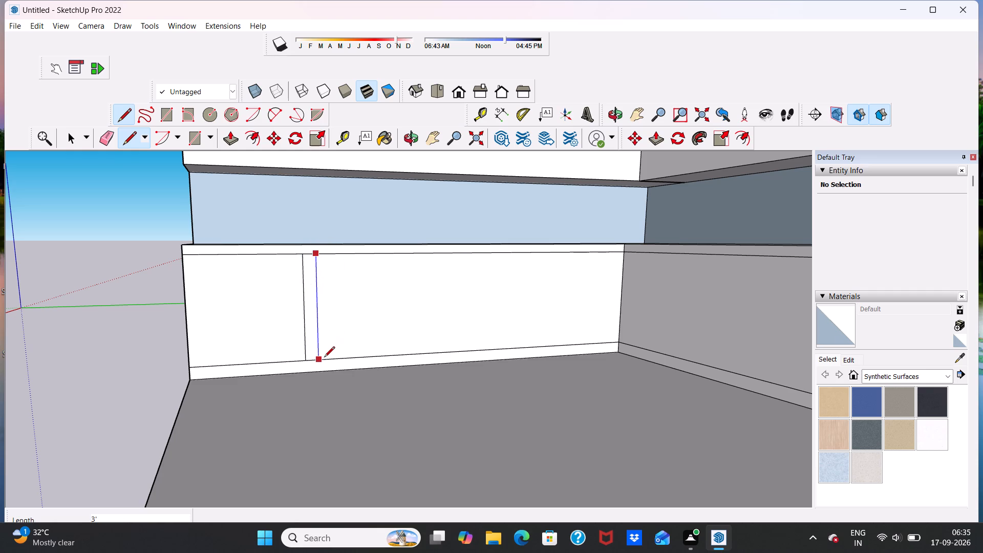
click(322, 359)
Draw a matching pair of closely spaced 3' vertical lines on the same front, towards the inner corner.
click(510, 256)
click(504, 349)
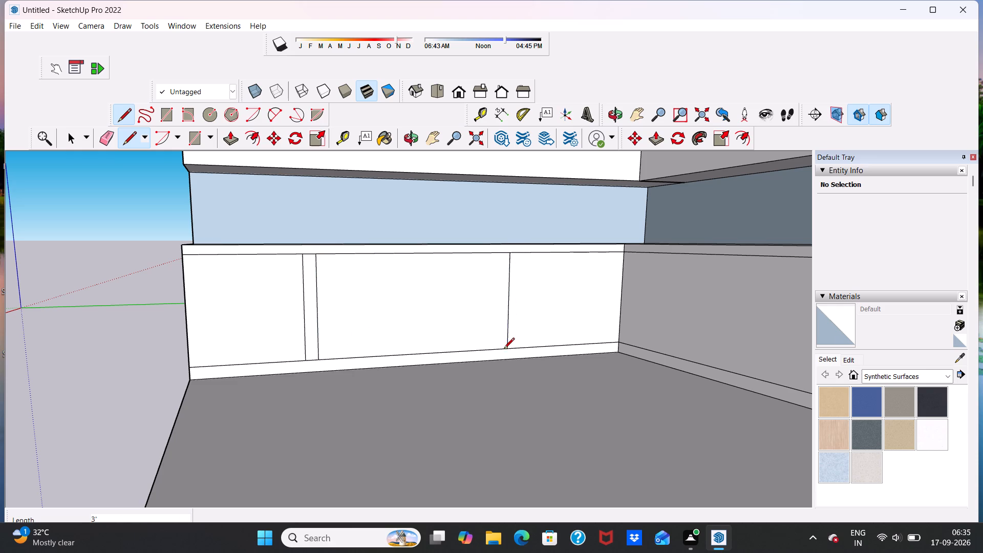
click(497, 256)
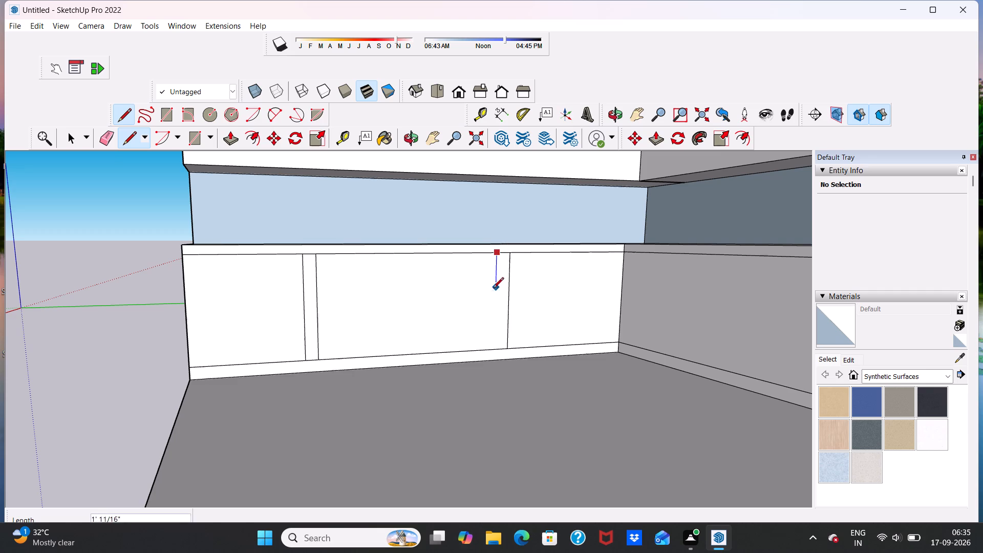
click(495, 347)
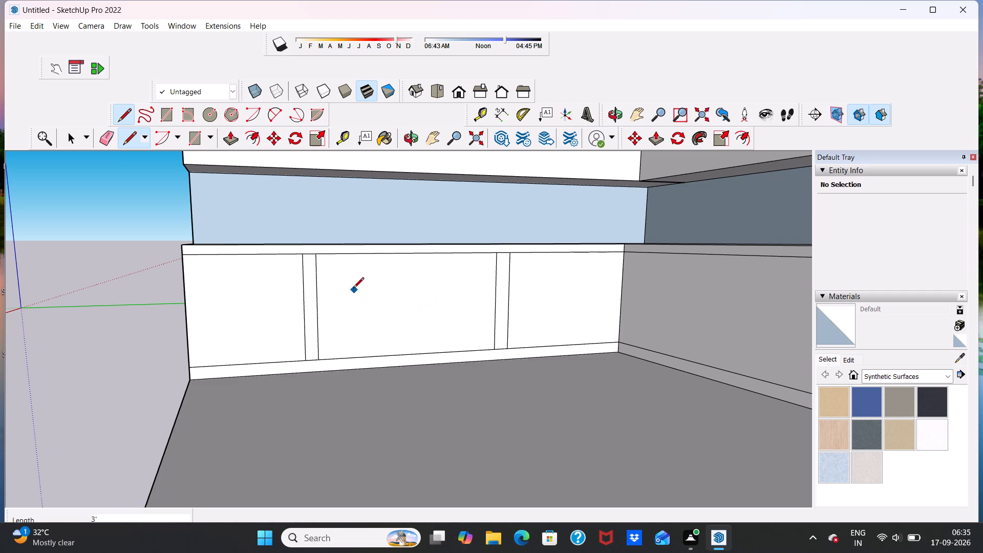
Draw two parallel horizontal lines, each about 5' 5 13/16" long, across the middle panel between the two vertical strips.
click(318, 295)
click(495, 291)
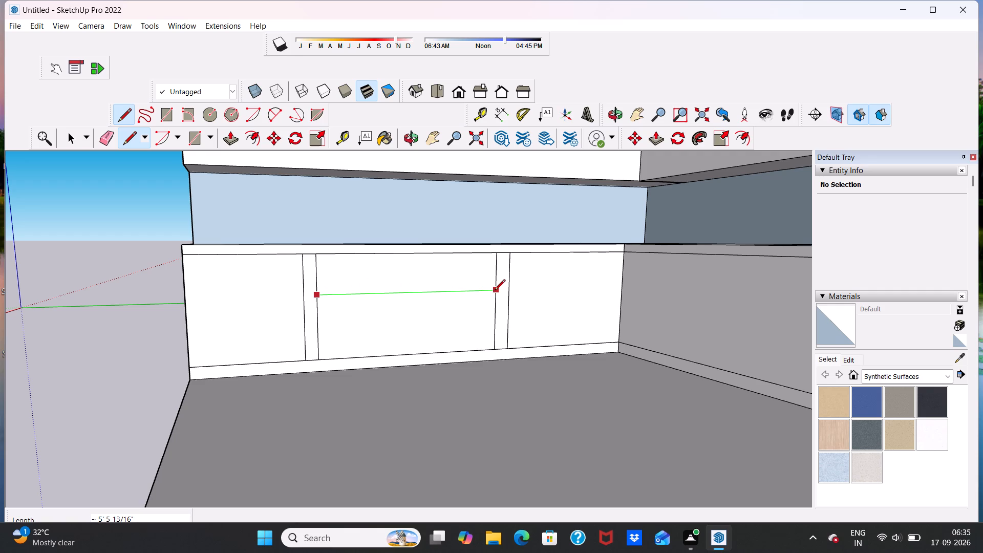
click(318, 308)
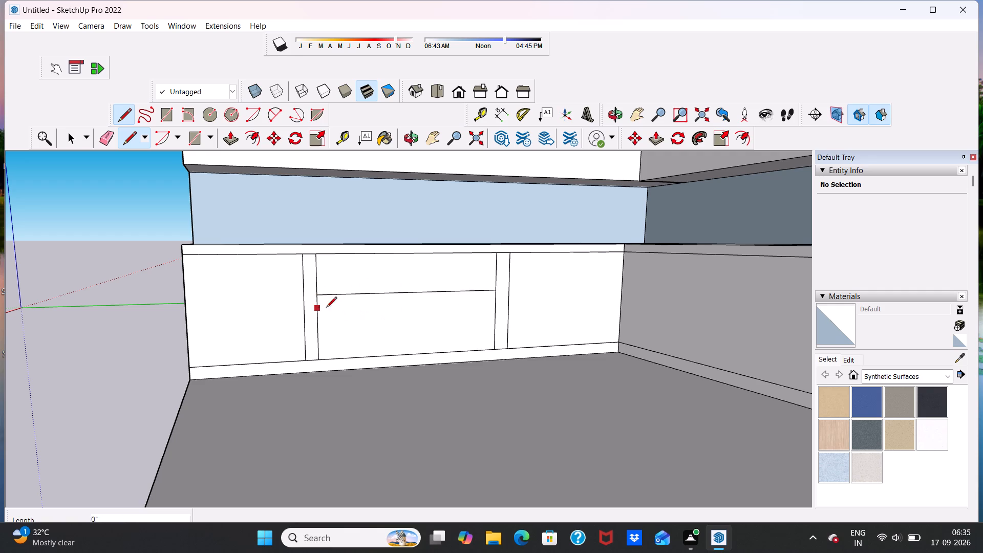
click(490, 305)
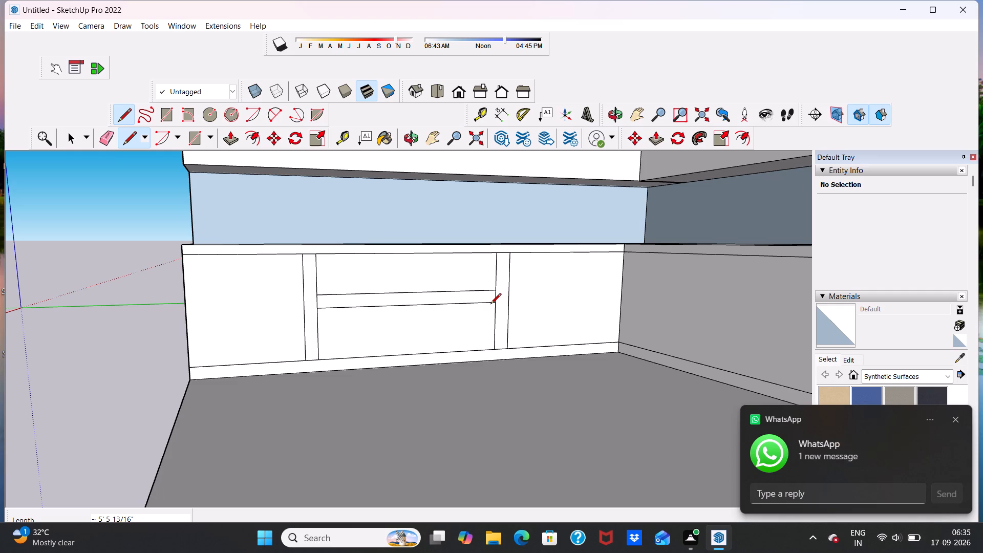
key(space)
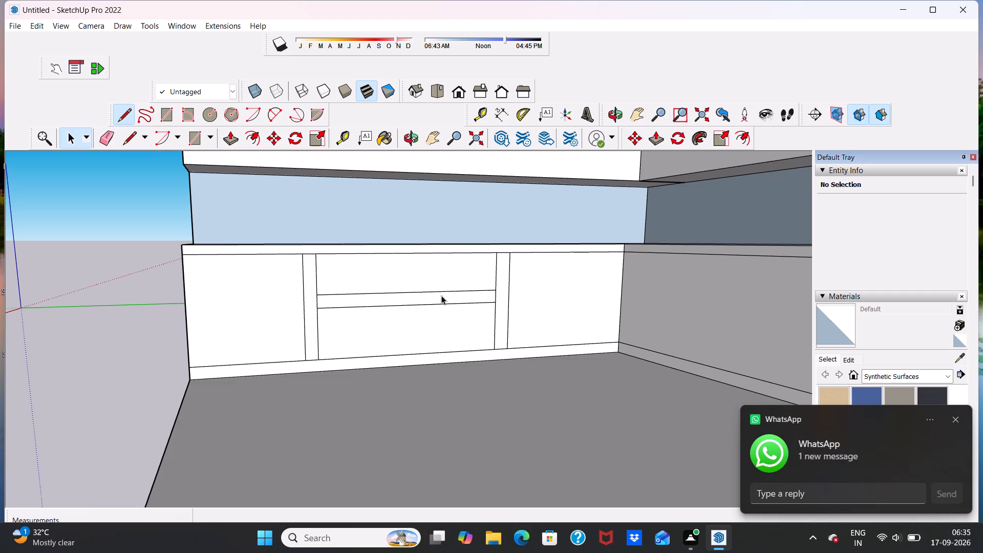
Erase the middle panel's upper horizontal line and redraw it closer to the lower one, forming a narrower strip.
scroll(408, 287, up, 5)
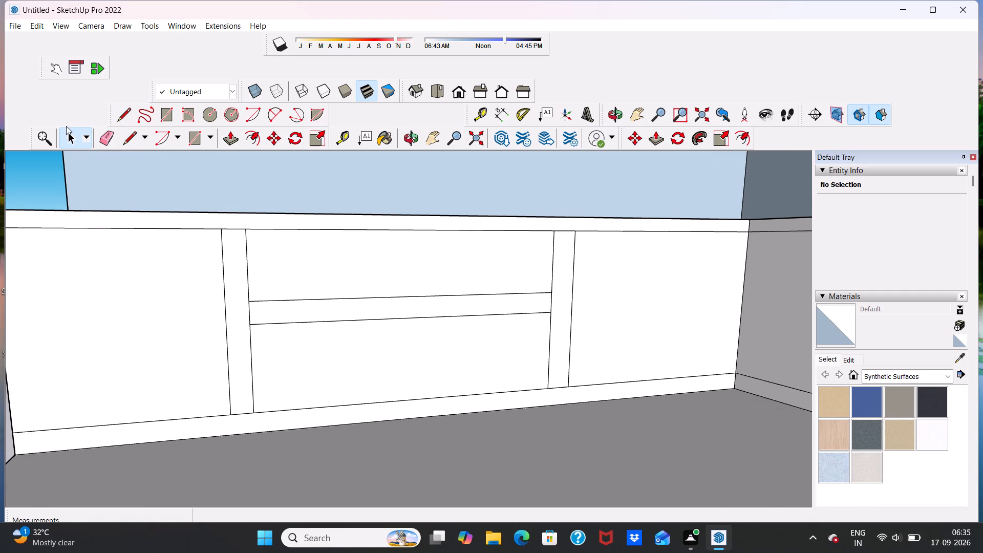
click(102, 138)
scroll(353, 295, up, 6)
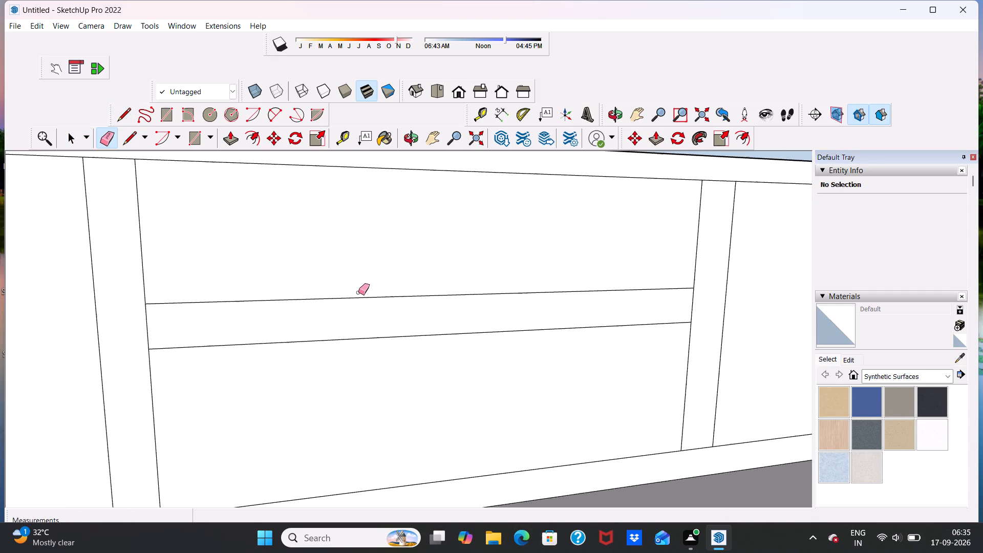
click(357, 297)
scroll(362, 278, down, 5)
scroll(363, 273, up, 1)
scroll(363, 273, down, 4)
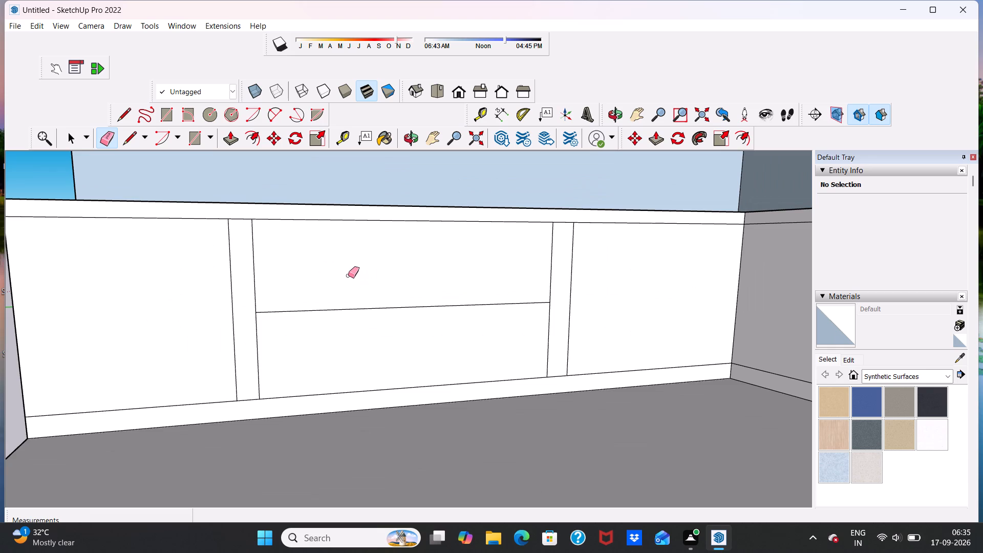
click(127, 140)
scroll(281, 315, up, 5)
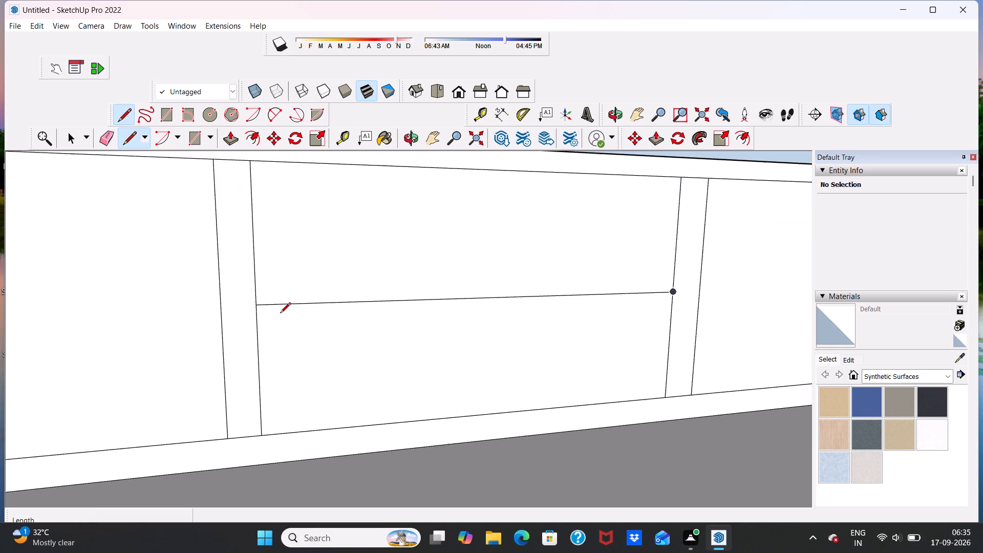
click(257, 291)
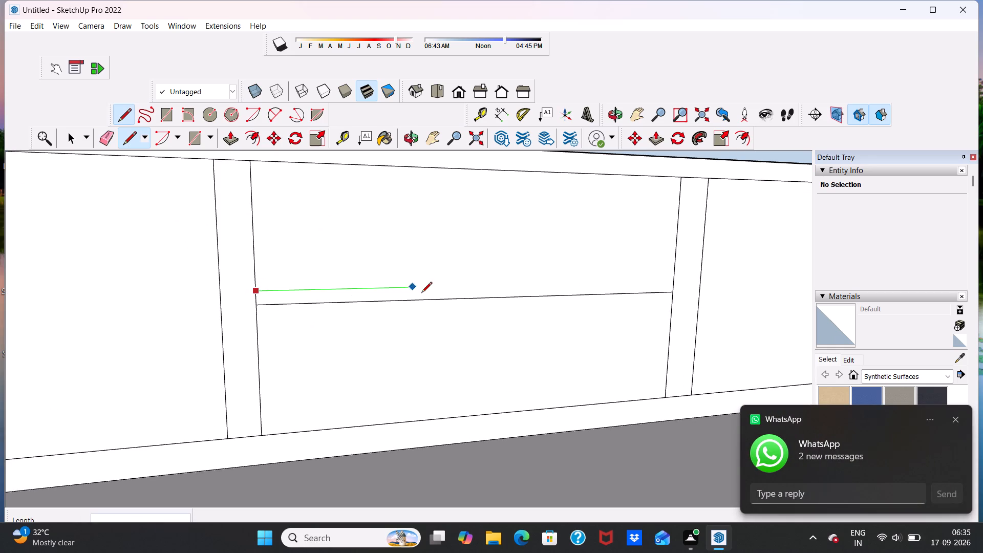
click(675, 284)
key(space)
Examine the lower block's divided front and the surrounding room from several distances and angles.
scroll(573, 279, down, 1)
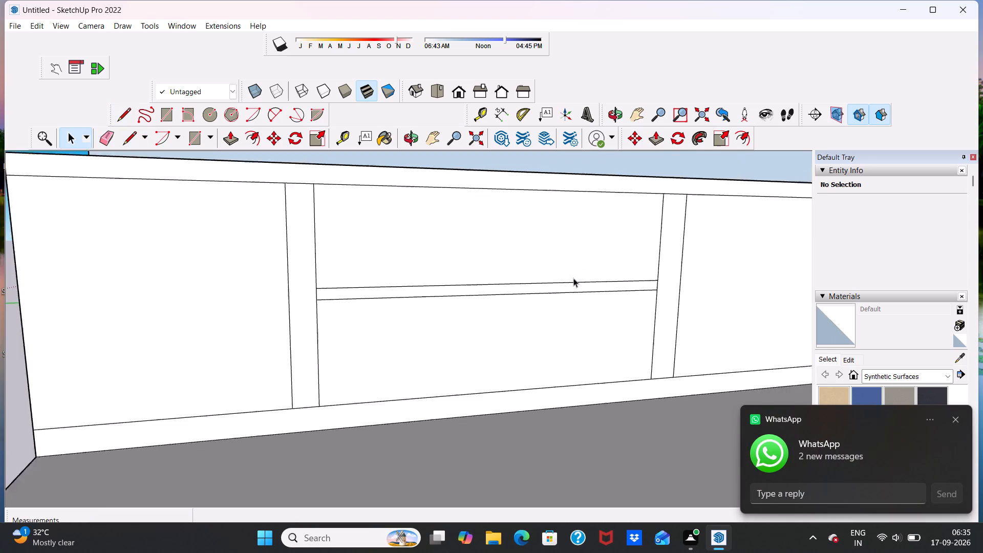
scroll(573, 278, down, 8)
scroll(597, 307, up, 3)
scroll(597, 297, down, 4)
middle_drag(591, 322, 581, 328)
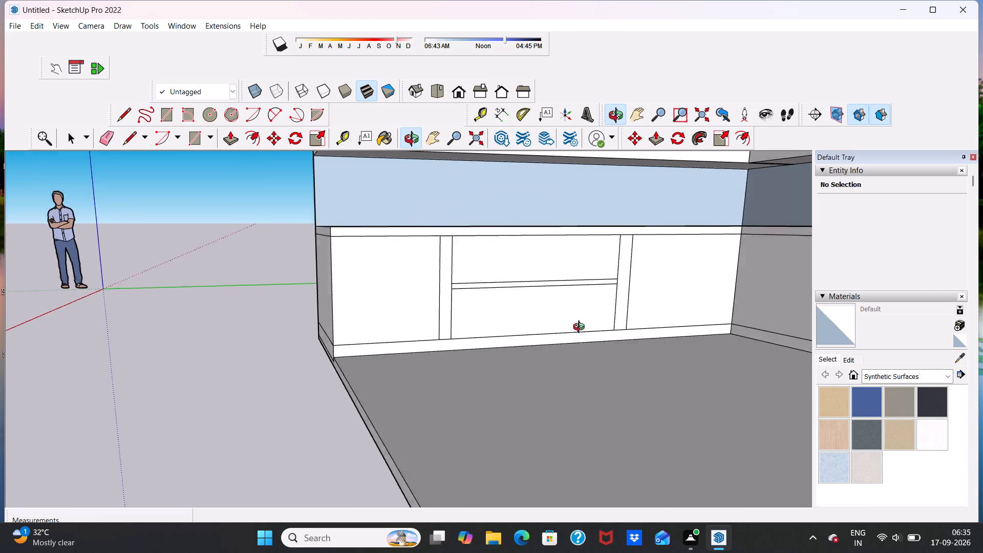
middle_drag(581, 328, 508, 335)
scroll(519, 299, up, 4)
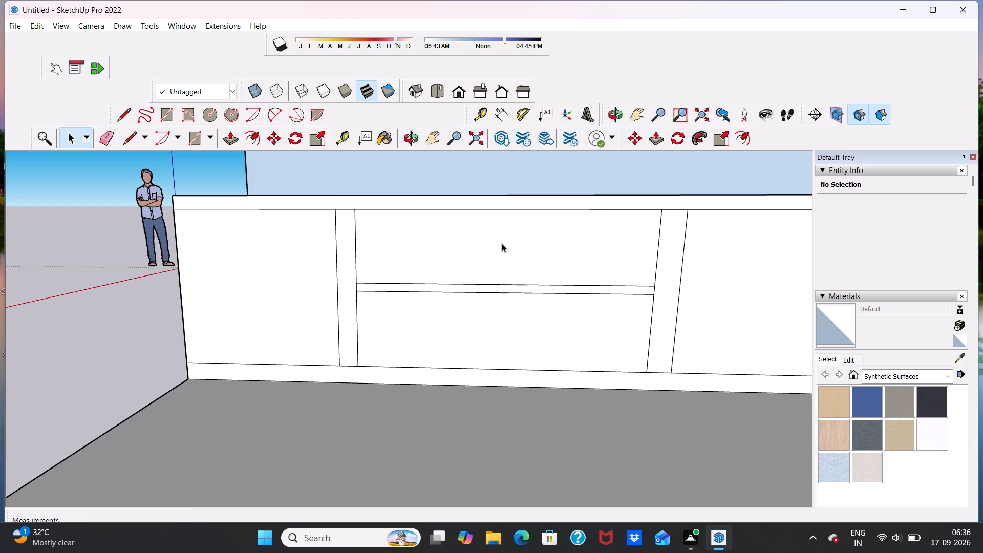
scroll(502, 243, down, 4)
scroll(588, 328, up, 3)
scroll(577, 195, up, 1)
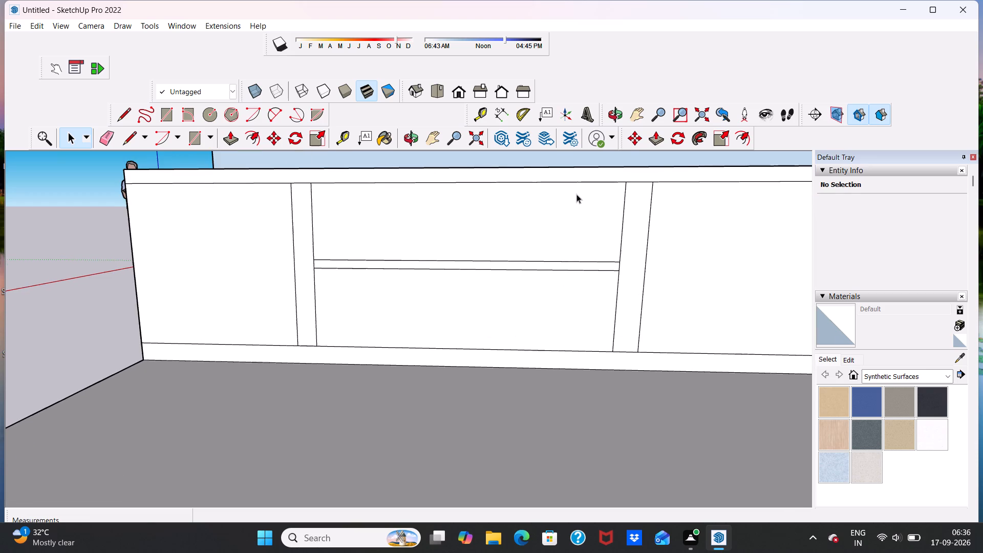
scroll(577, 206, down, 12)
scroll(594, 236, down, 16)
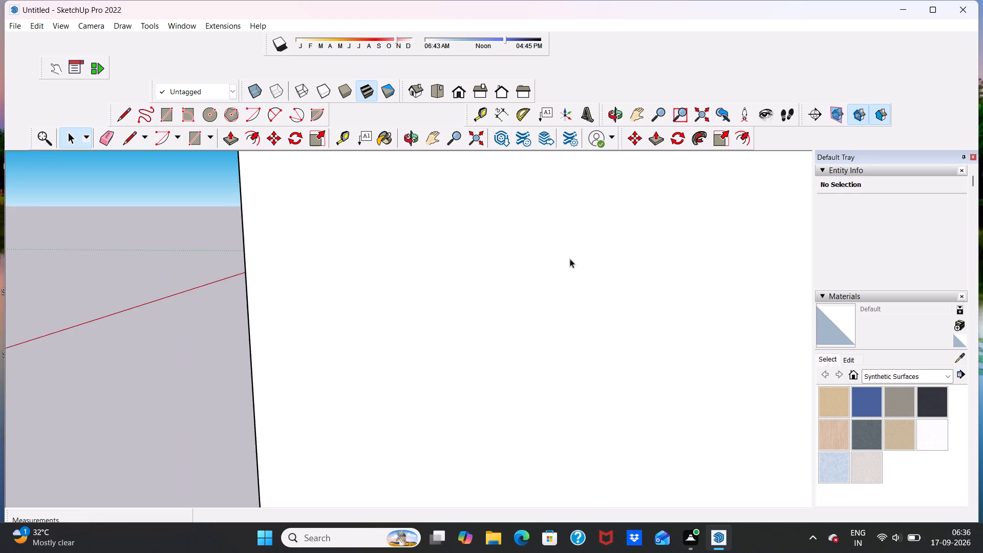
scroll(570, 259, down, 20)
scroll(570, 259, down, 4)
middle_drag(488, 236, 511, 276)
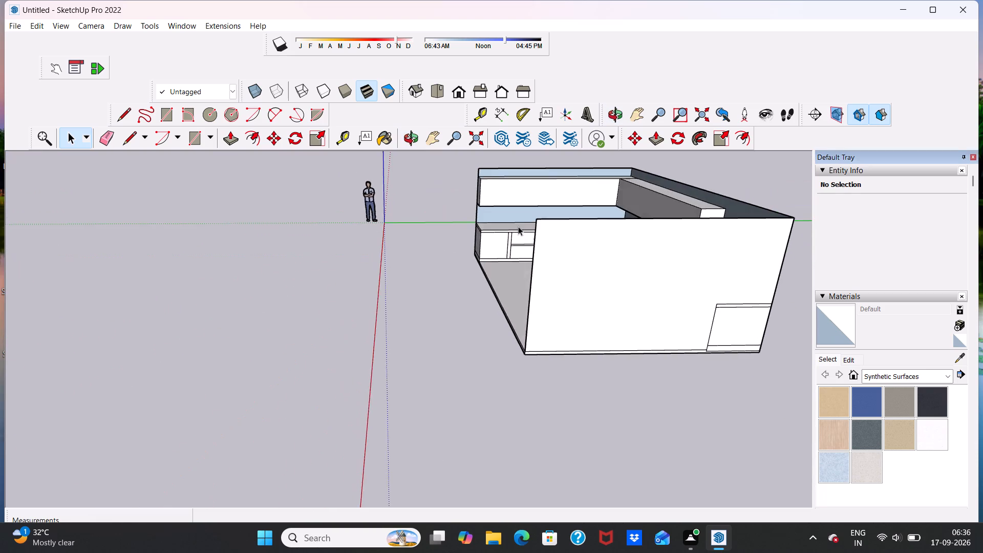
scroll(509, 231, up, 7)
middle_drag(557, 255, 519, 282)
scroll(587, 279, up, 5)
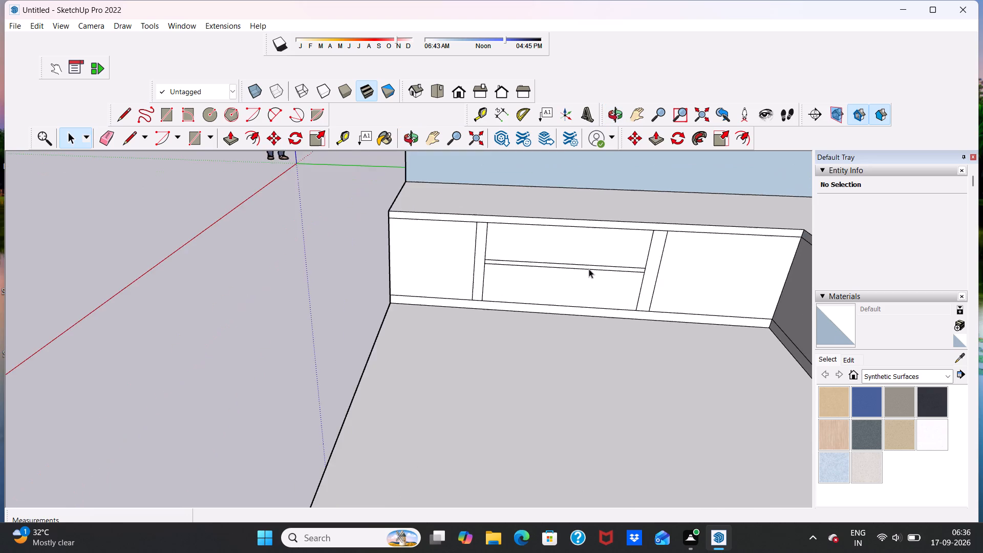
scroll(593, 275, up, 1)
middle_drag(593, 275, 558, 219)
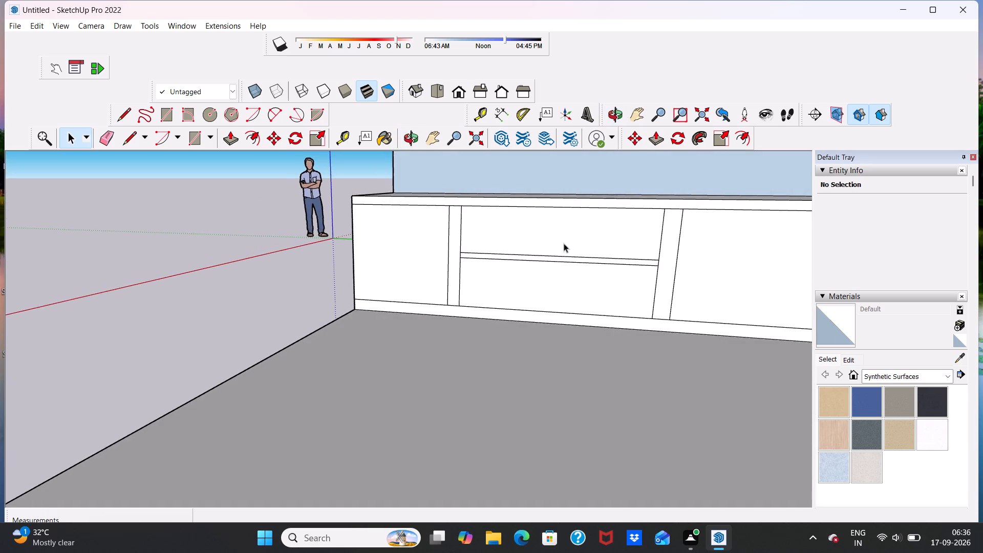
scroll(555, 265, up, 2)
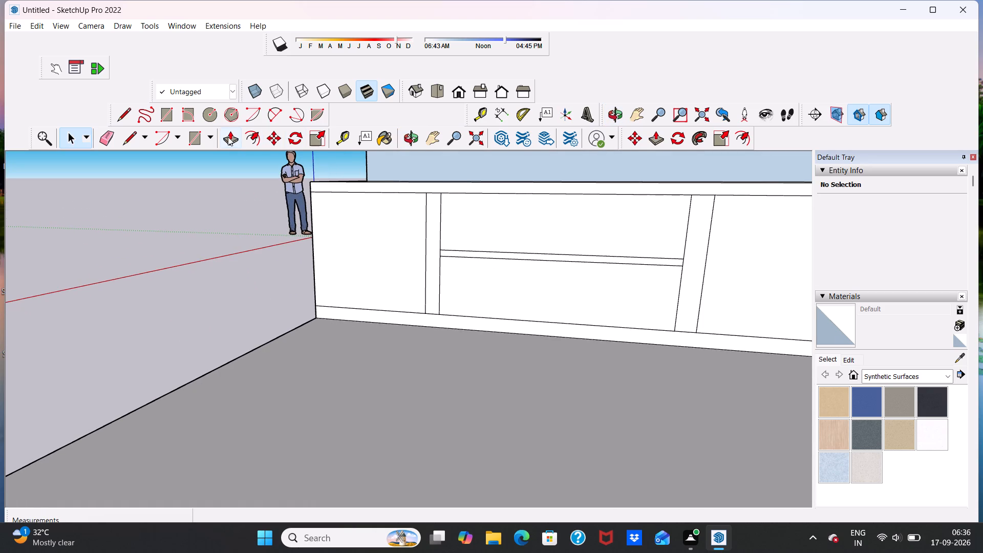
Push/Pull the narrow horizontal strip in the middle panel about 1 7/16" inward.
click(228, 136)
scroll(533, 256, up, 9)
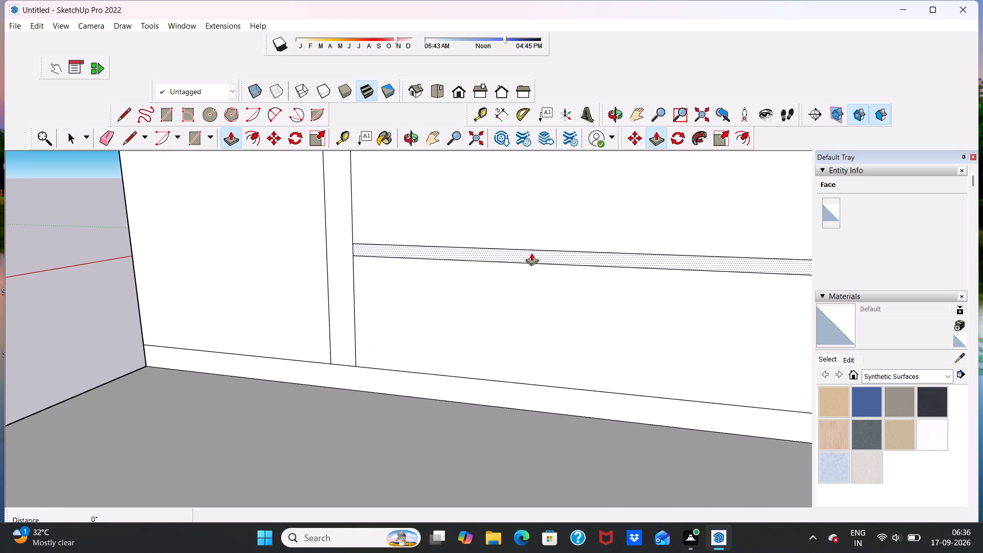
click(531, 253)
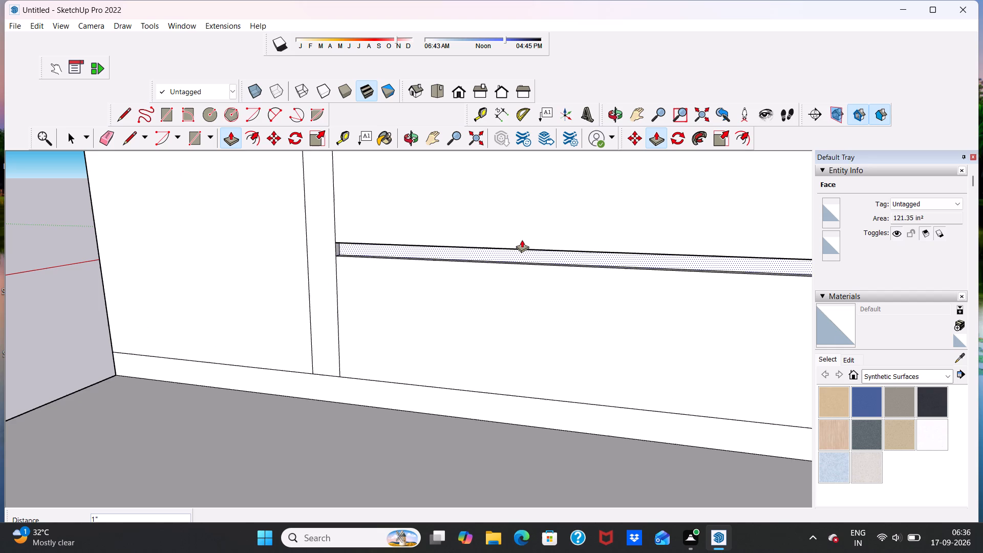
click(522, 240)
scroll(512, 258, down, 8)
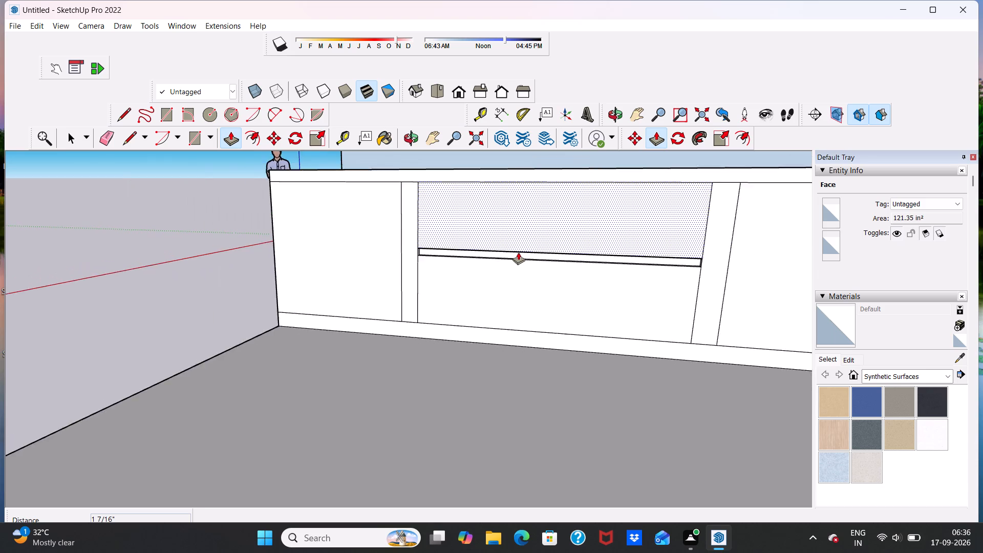
Examine the recessed strip, the lower block and the rest of the room from several distances and angles.
scroll(518, 252, down, 5)
scroll(569, 259, up, 6)
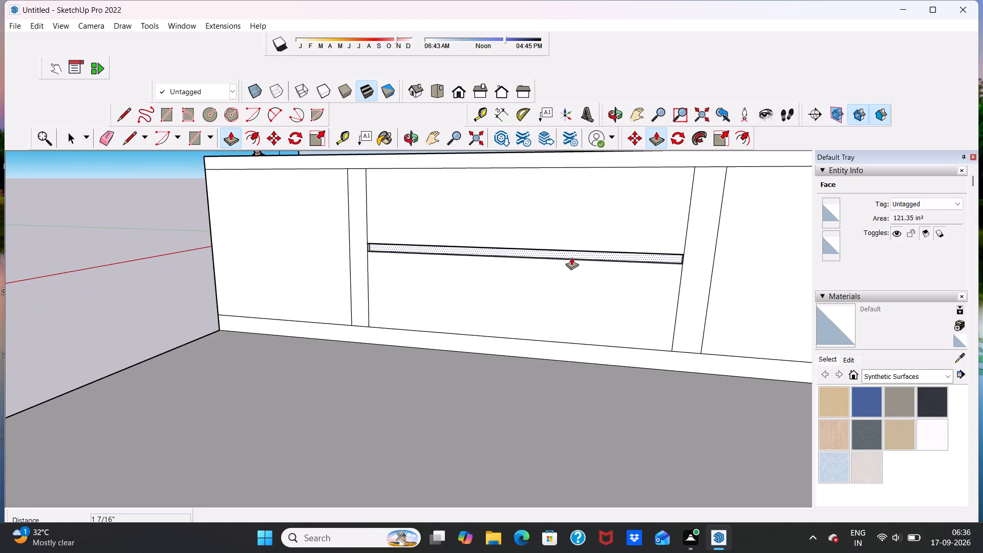
key(space)
scroll(572, 257, down, 8)
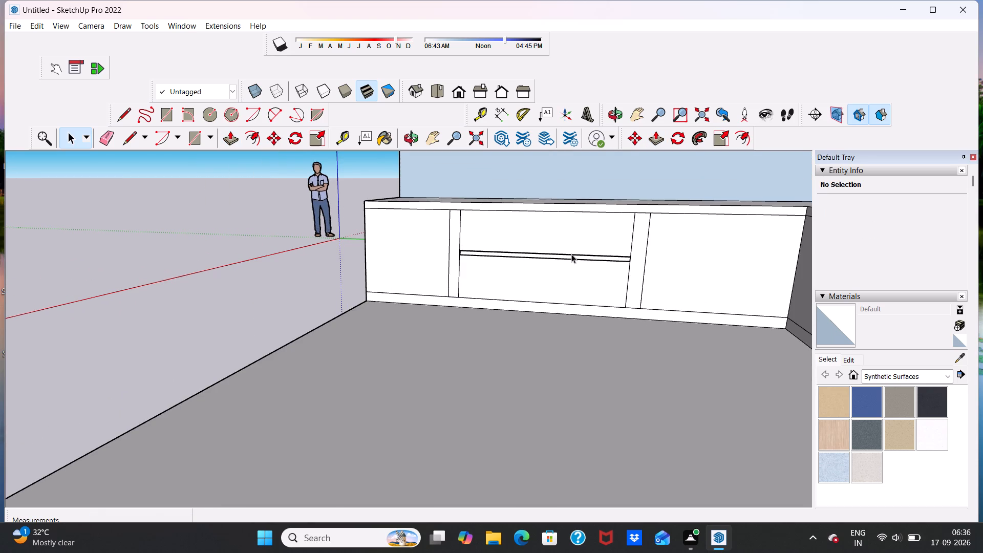
middle_drag(628, 275, 698, 312)
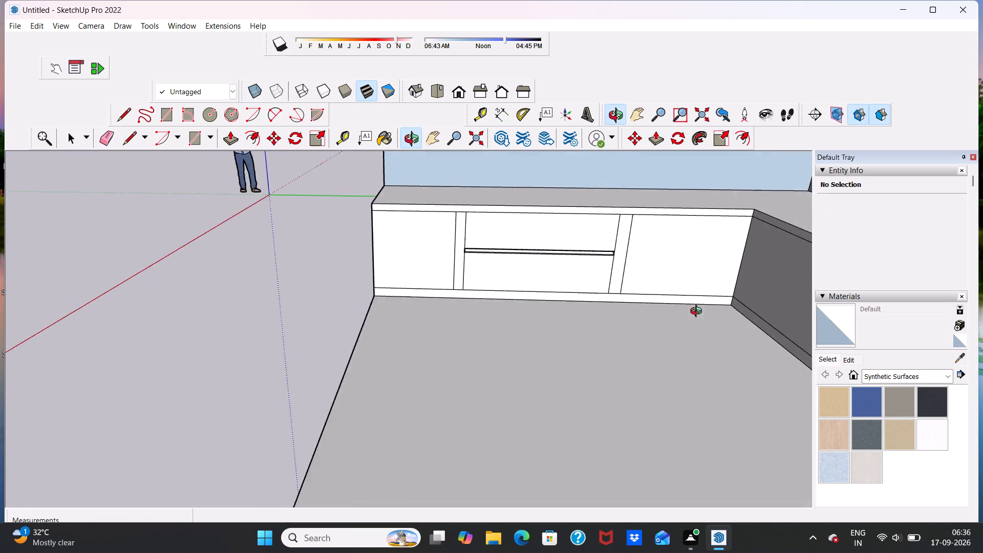
middle_drag(698, 312, 758, 311)
middle_drag(670, 264, 736, 278)
scroll(670, 264, up, 1)
middle_drag(661, 230, 737, 229)
scroll(699, 233, down, 11)
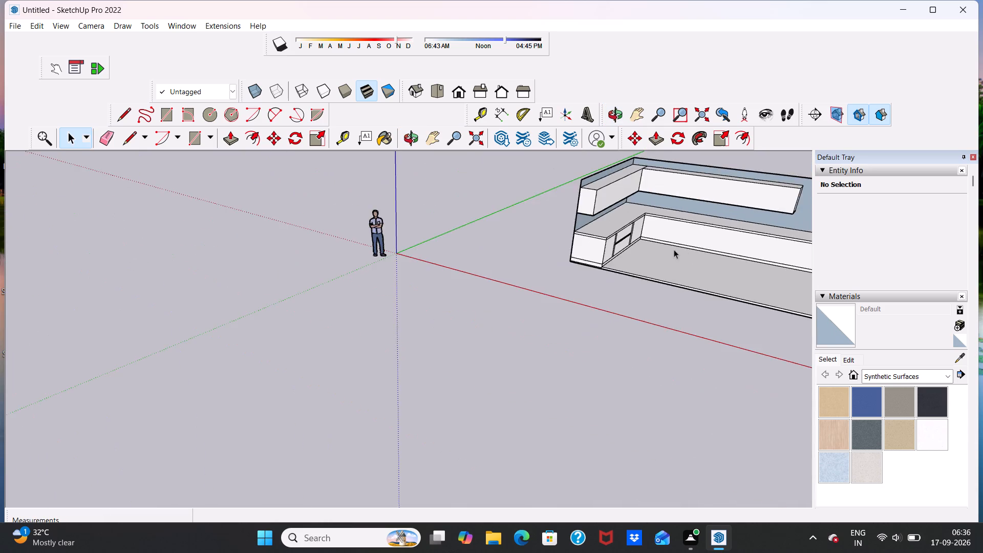
scroll(674, 249, down, 5)
scroll(707, 230, up, 8)
middle_drag(660, 237, 725, 227)
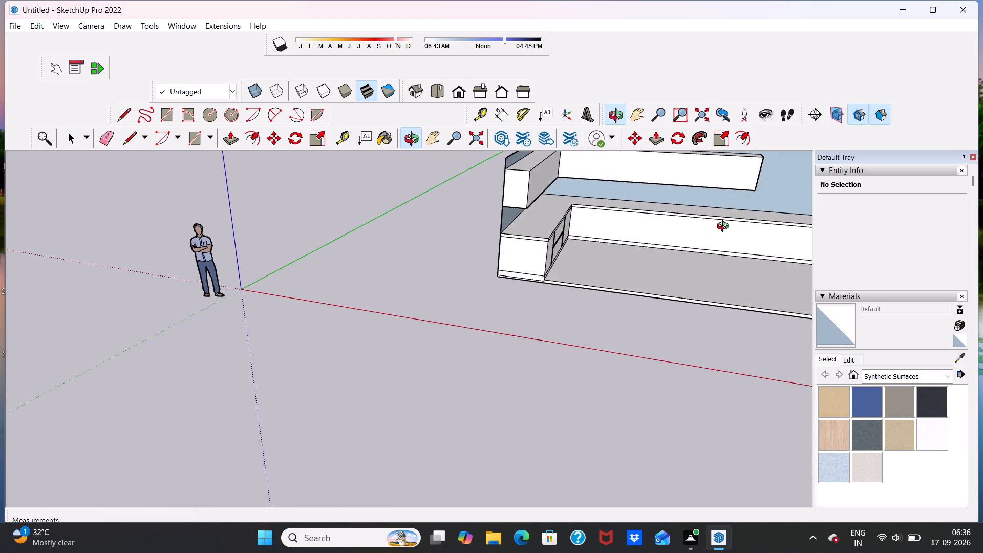
middle_drag(725, 227, 730, 226)
scroll(625, 224, up, 10)
scroll(590, 216, down, 11)
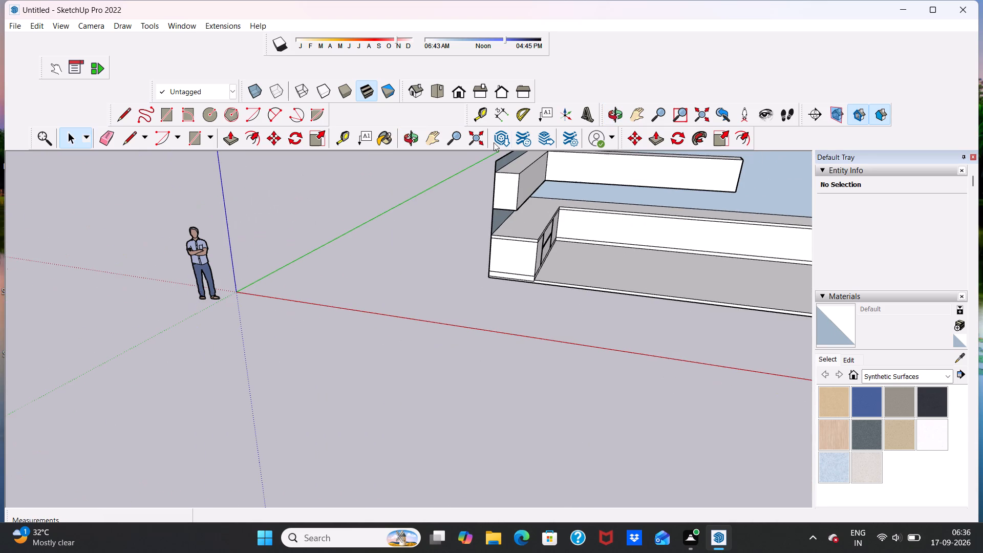
click(457, 87)
scroll(477, 355, up, 6)
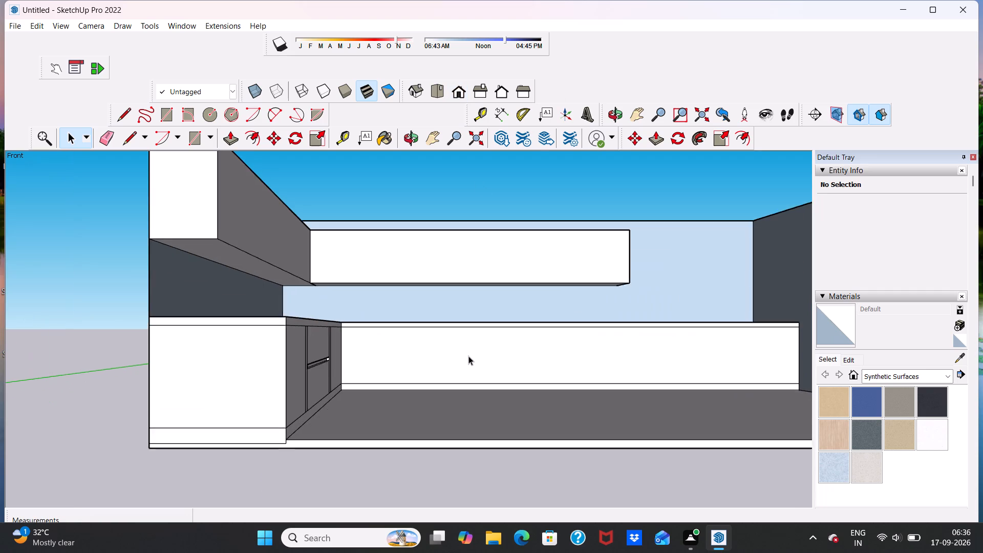
scroll(468, 356, up, 6)
scroll(467, 351, down, 9)
middle_drag(438, 364, 475, 375)
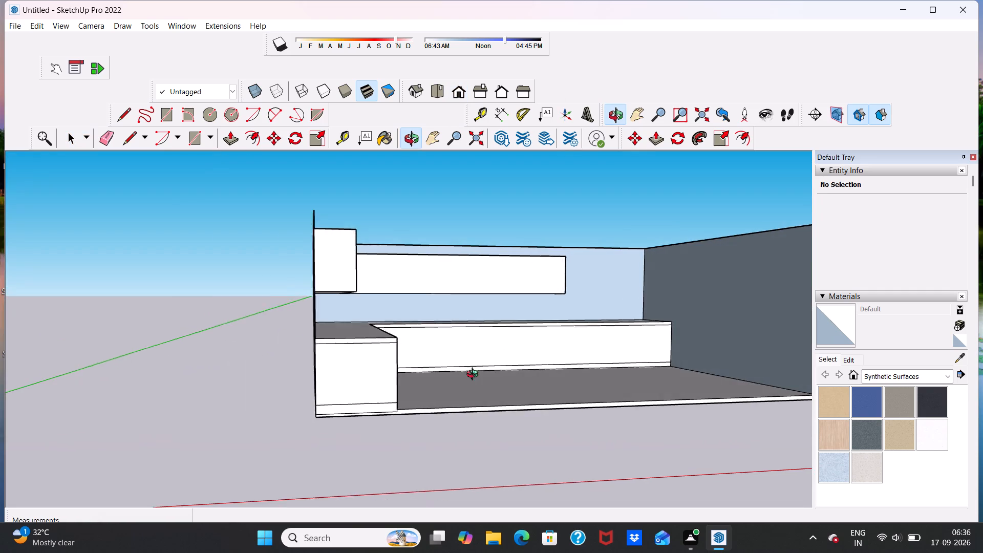
middle_drag(475, 375, 452, 363)
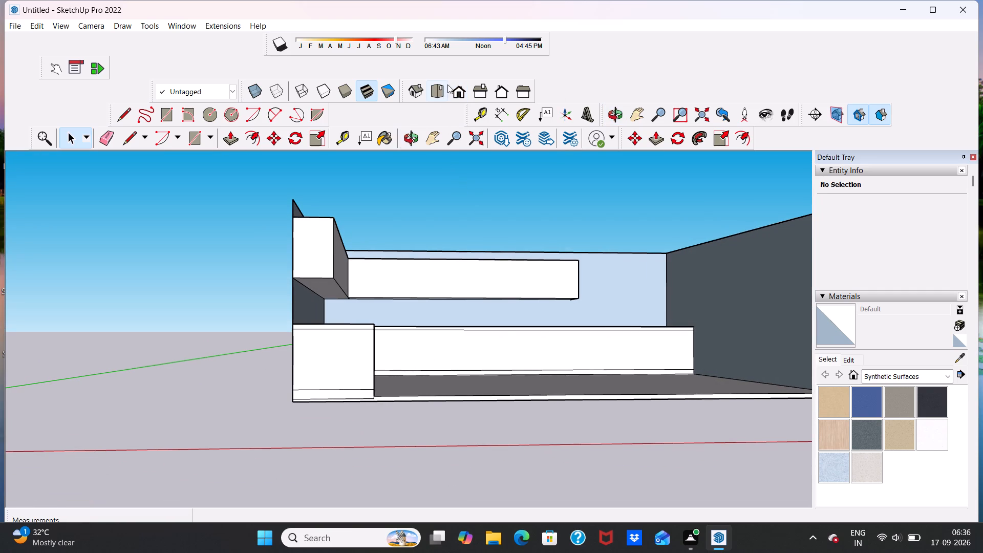
In Front view, draw two closely spaced 3' vertical lines on the back lower block's front, near the inner corner.
click(459, 87)
scroll(320, 368, up, 7)
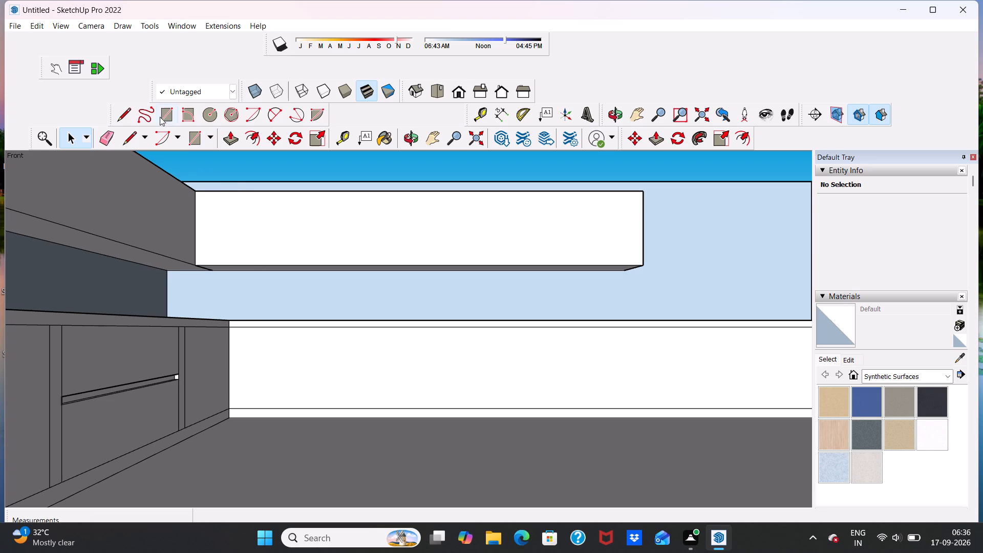
click(127, 111)
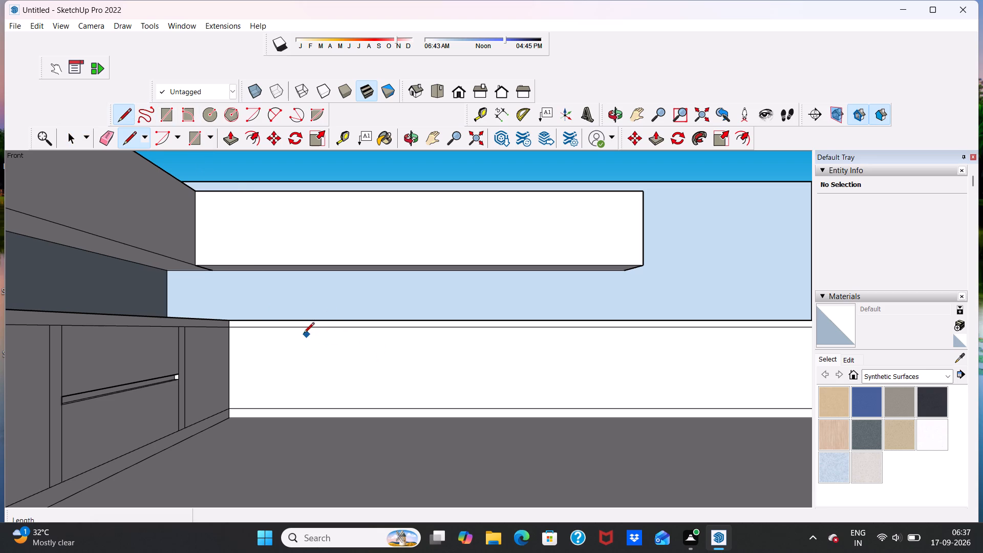
click(329, 328)
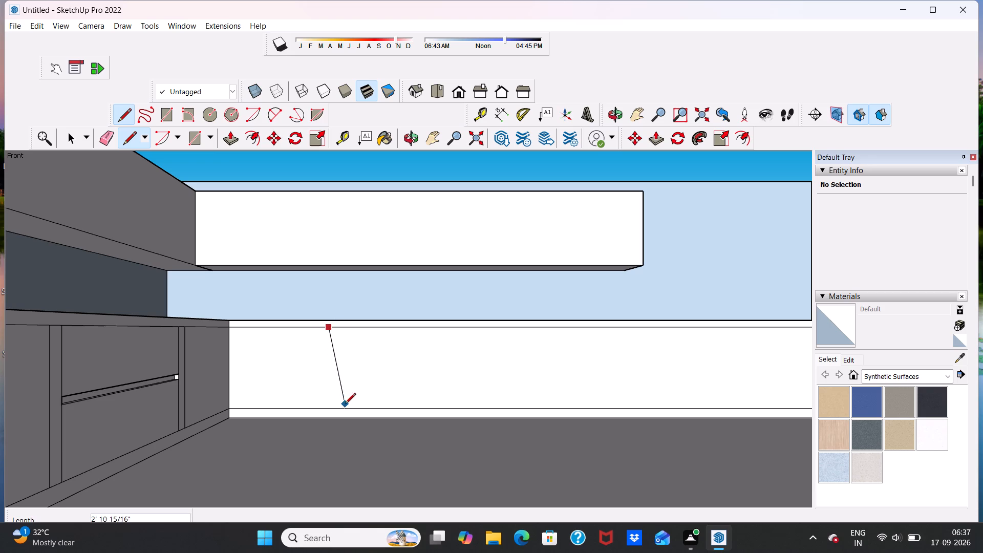
click(329, 405)
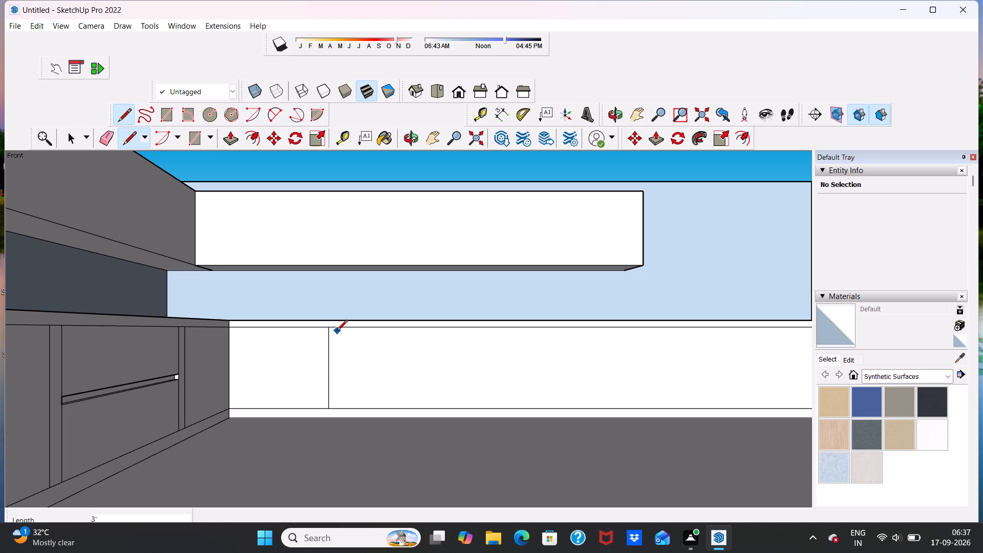
click(336, 329)
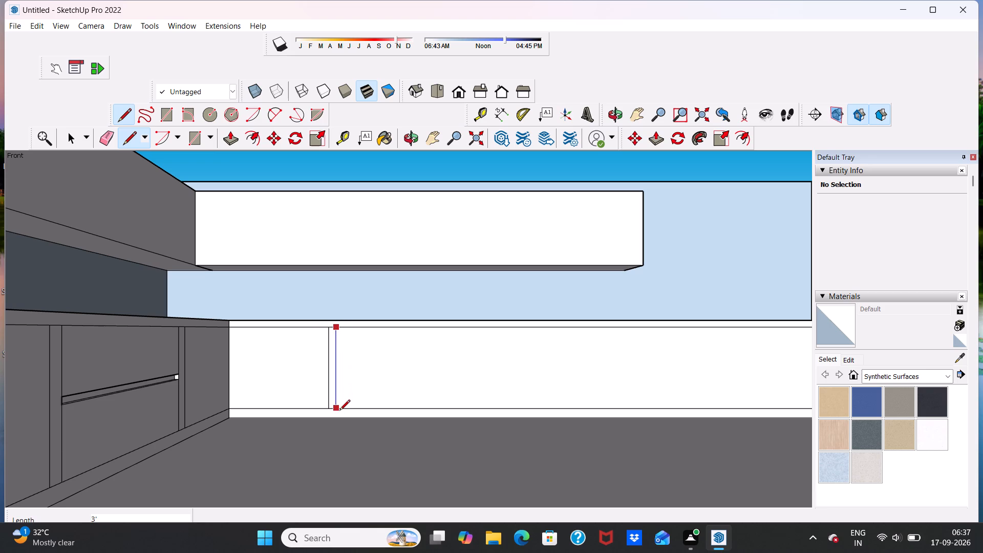
click(339, 411)
Draw a second pair of closely spaced 3' vertical lines farther along the back lower block's front, forming another narrow strip.
scroll(337, 366, down, 5)
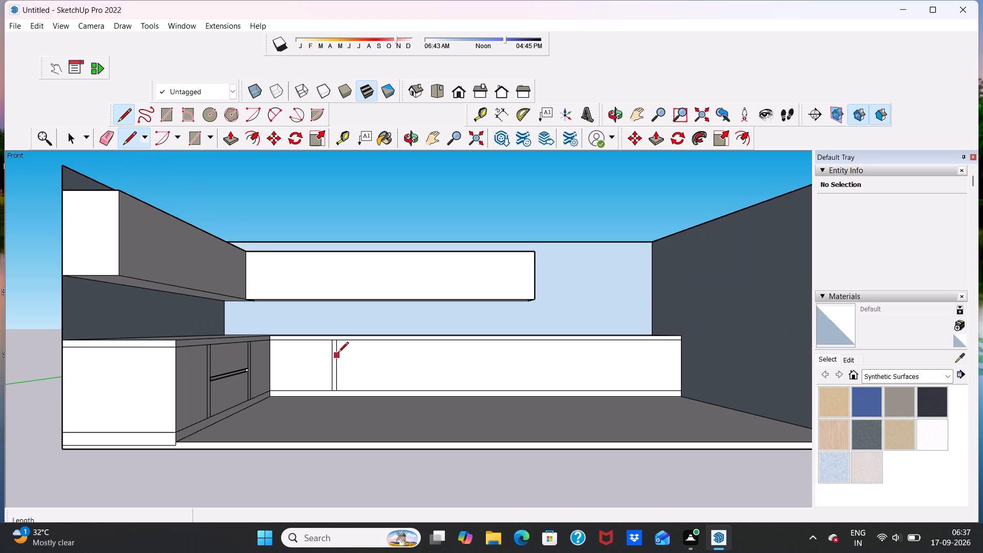
scroll(336, 350, down, 5)
scroll(479, 363, up, 6)
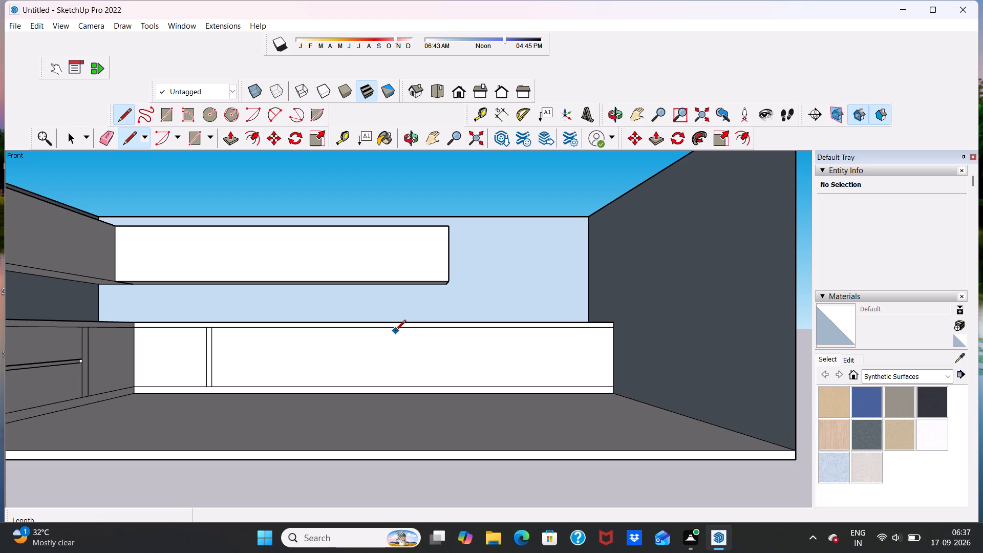
scroll(175, 361, up, 4)
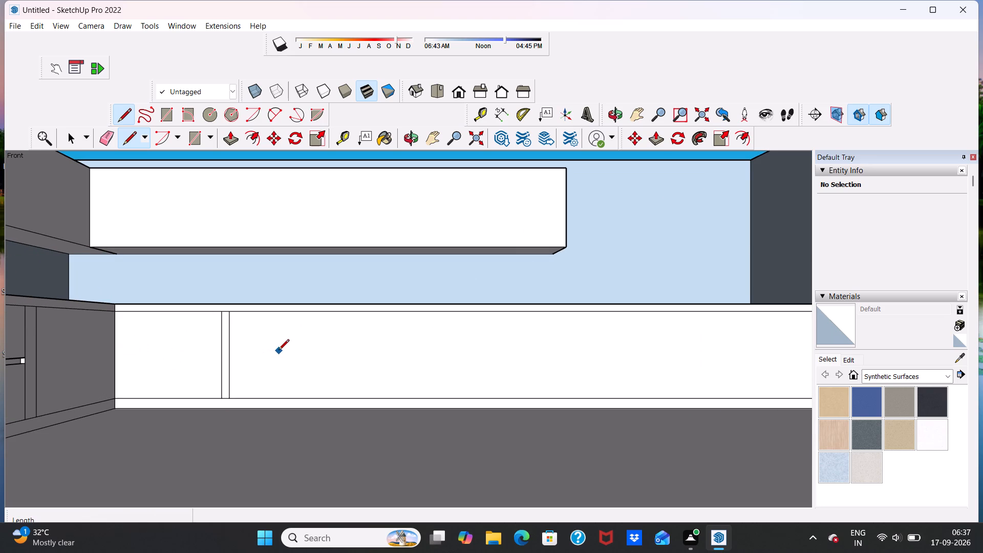
scroll(279, 350, down, 4)
scroll(412, 331, up, 5)
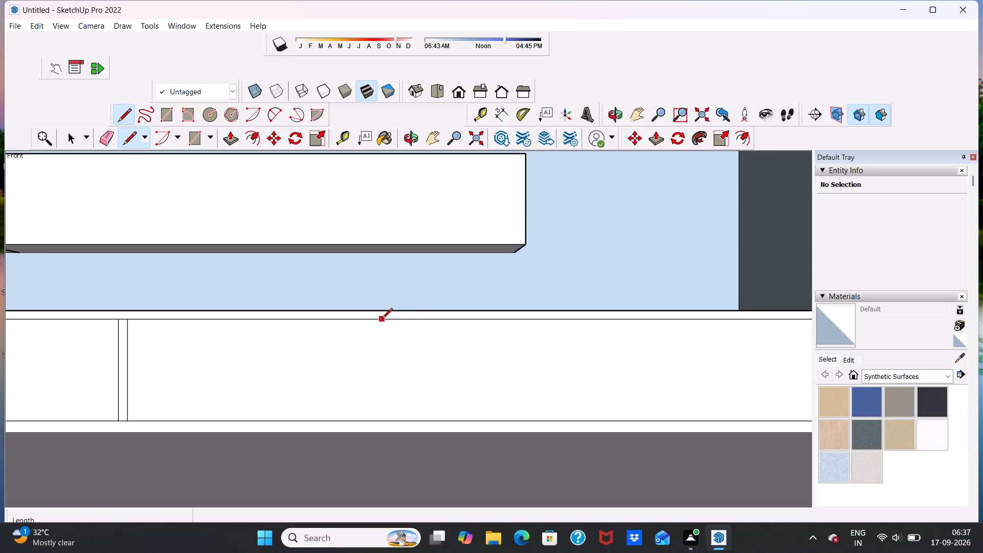
click(382, 320)
click(385, 420)
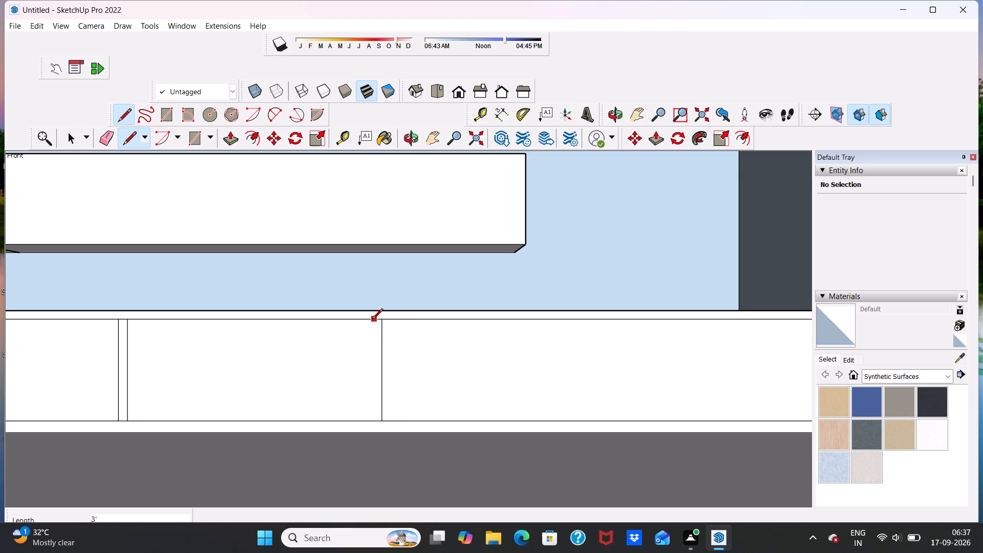
click(372, 319)
click(372, 424)
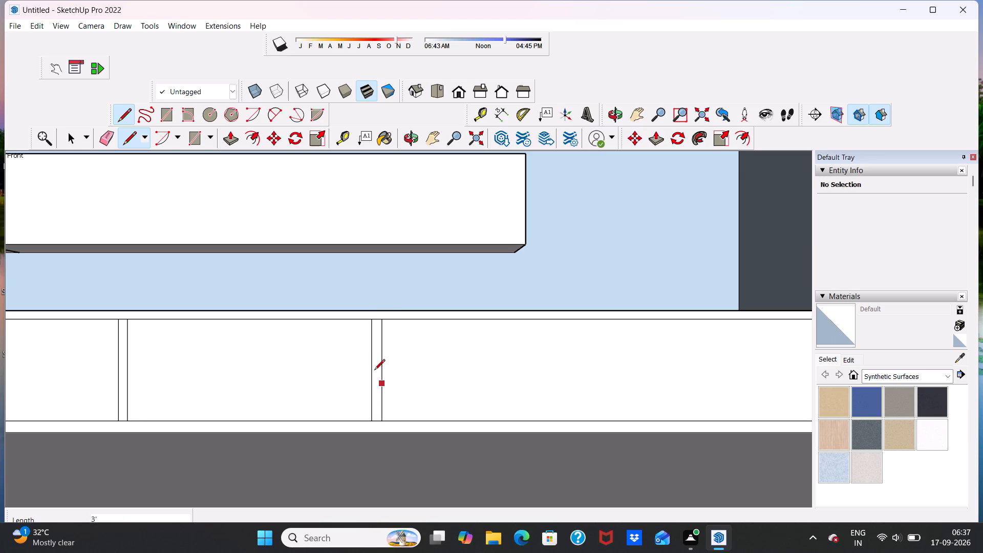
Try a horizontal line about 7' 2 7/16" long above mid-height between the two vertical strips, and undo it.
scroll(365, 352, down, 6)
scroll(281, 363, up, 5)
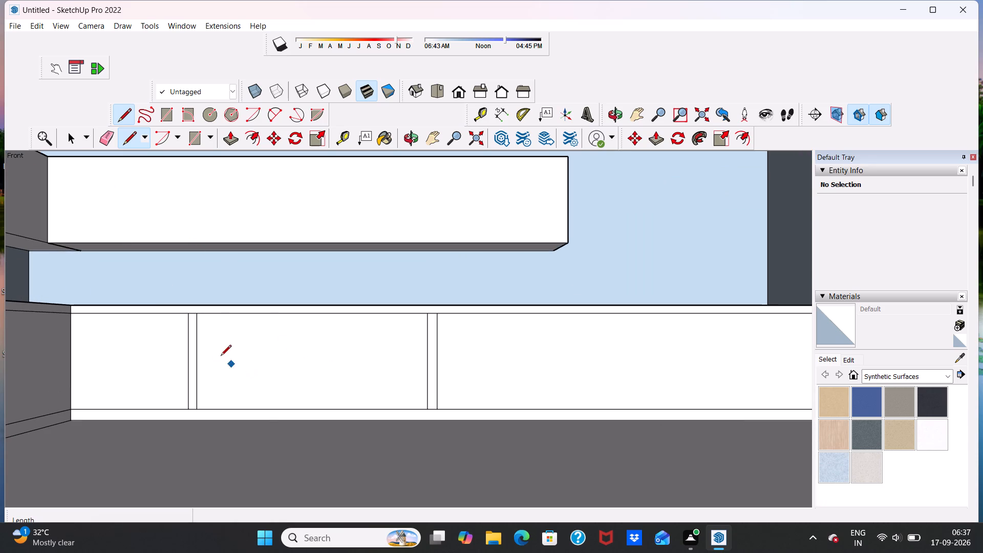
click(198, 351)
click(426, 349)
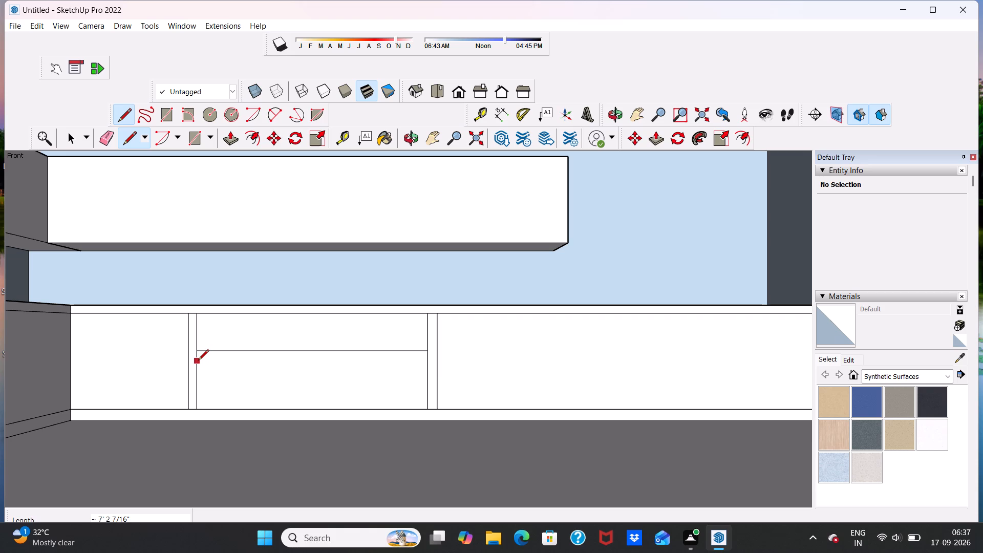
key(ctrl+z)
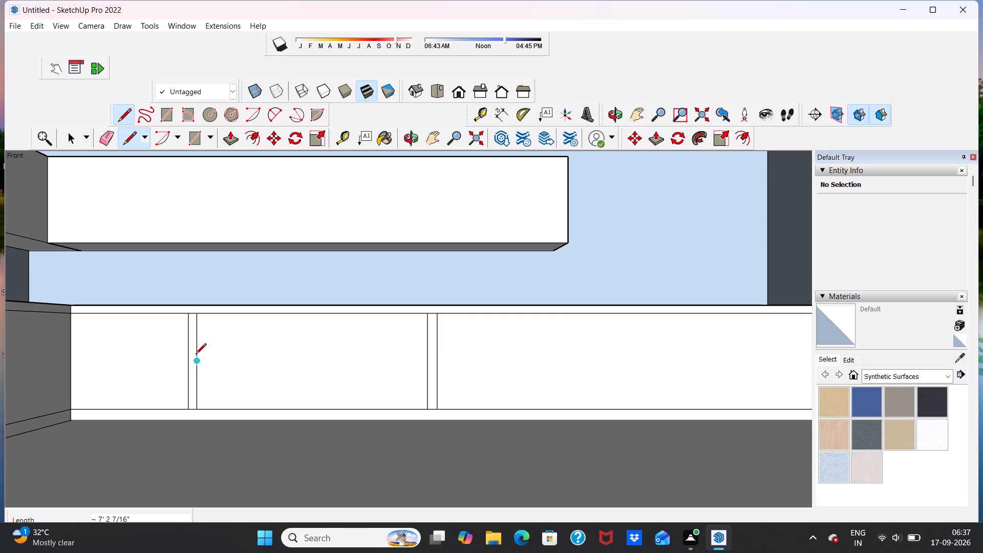
Draw two closely spaced horizontal lines, each about 7' 2 7/16" long, between the vertical strips, the upper one at mid-height.
click(196, 355)
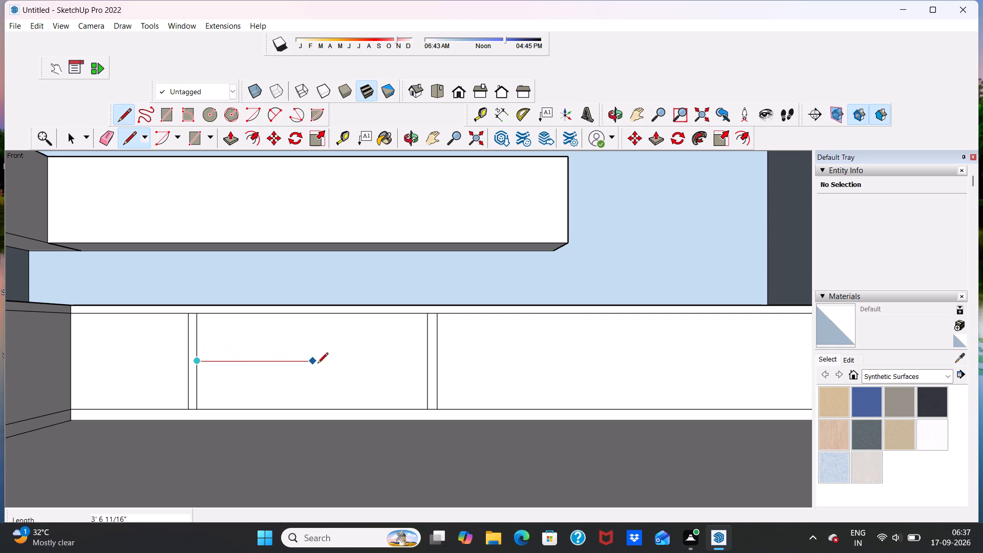
click(422, 362)
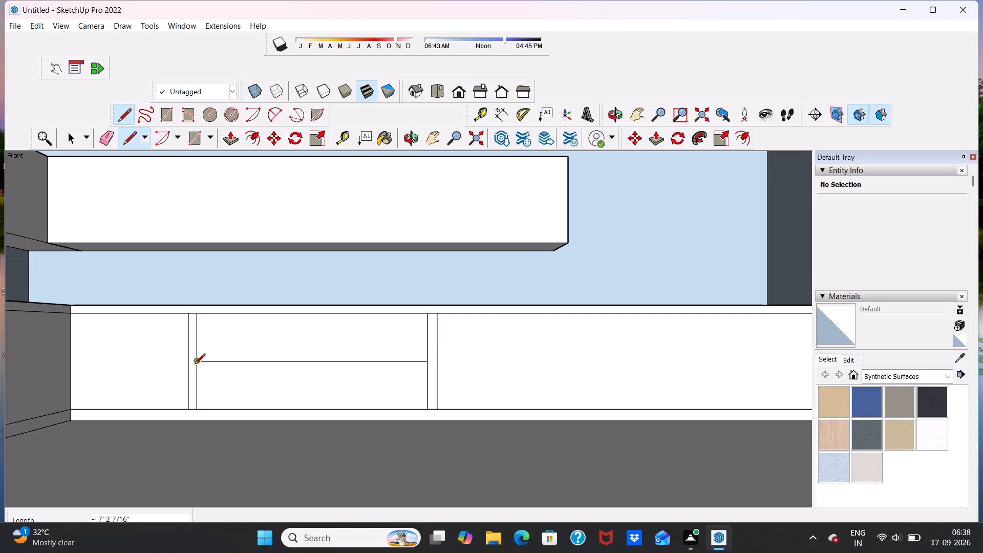
click(195, 369)
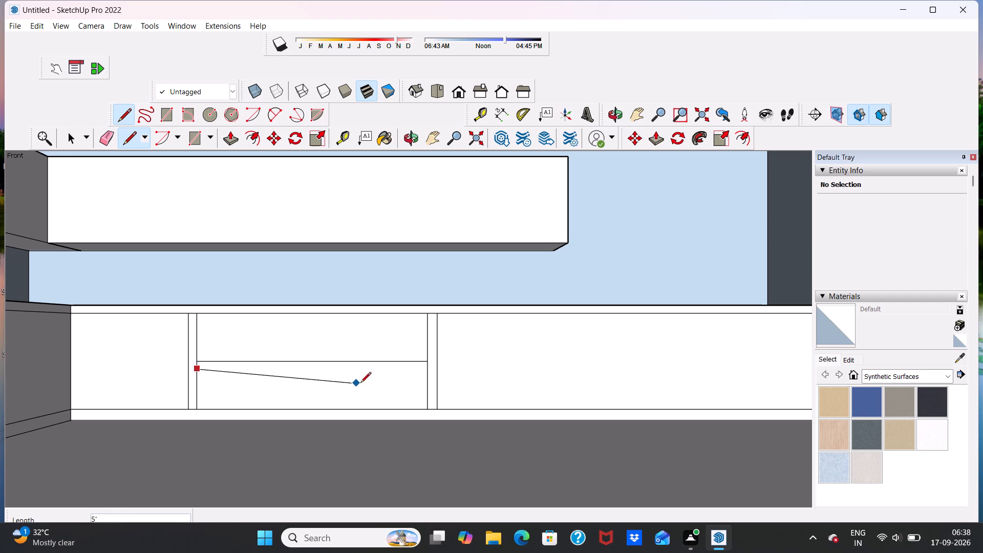
click(425, 370)
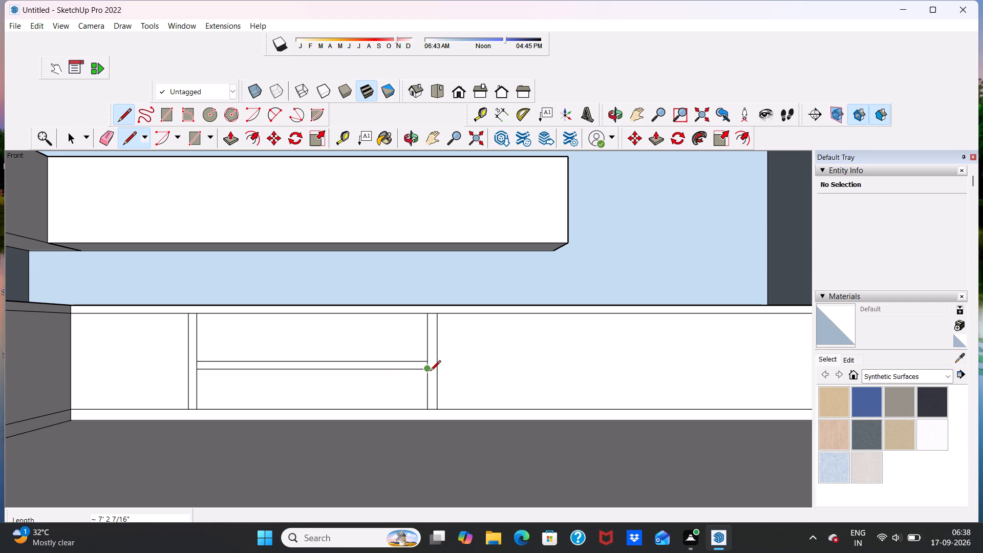
key(space)
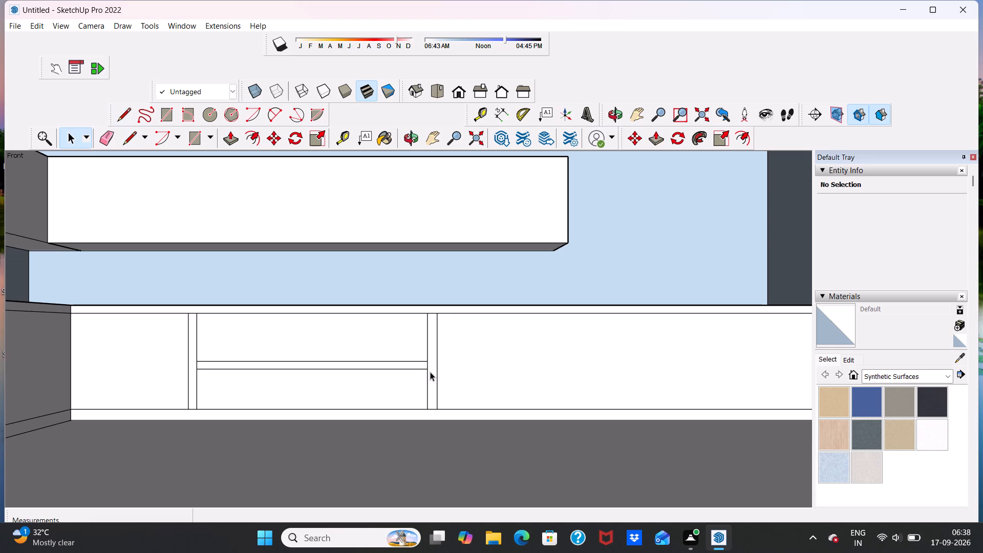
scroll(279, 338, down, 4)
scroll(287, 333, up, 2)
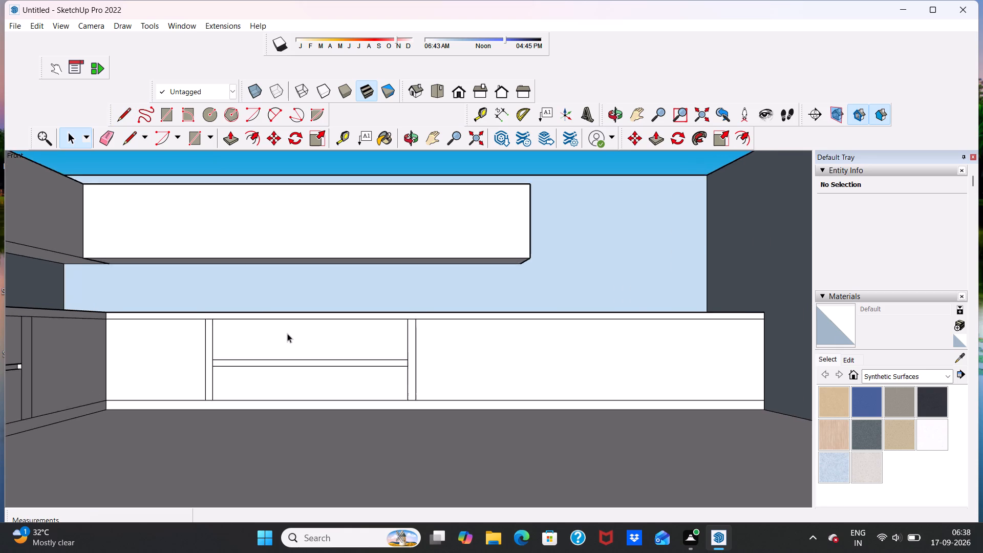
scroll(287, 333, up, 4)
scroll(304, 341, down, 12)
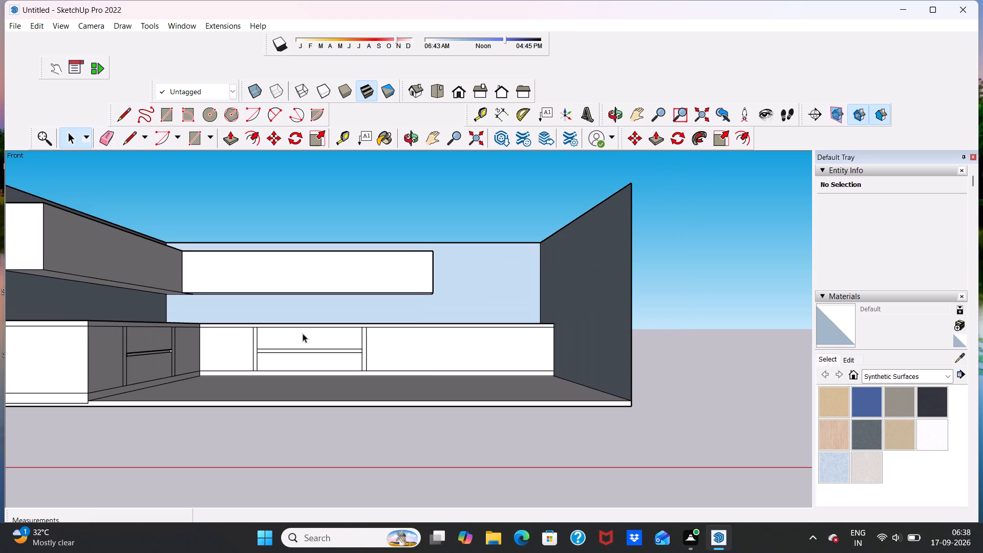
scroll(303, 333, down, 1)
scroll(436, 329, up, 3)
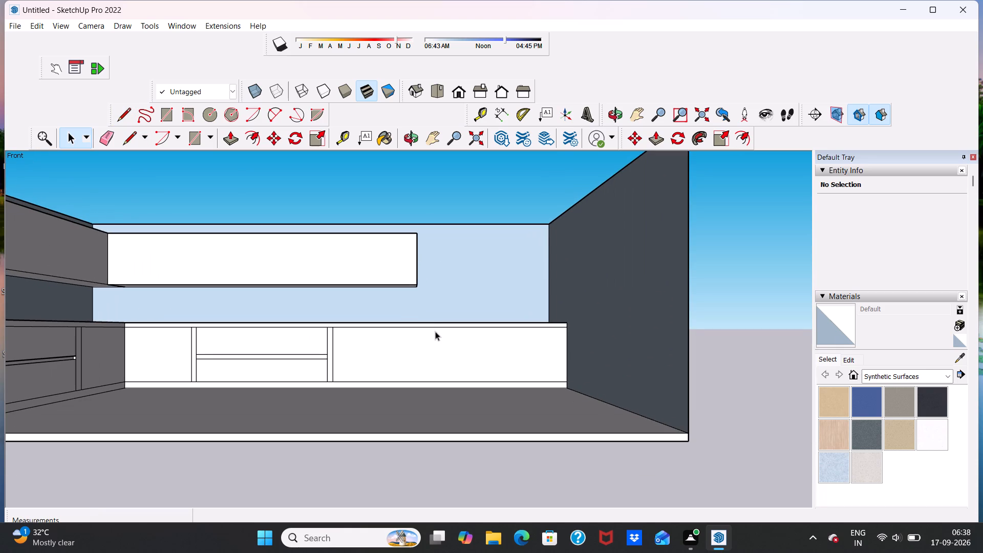
Draw a third pair of closely spaced 3' vertical lines on the back lower block's front, beyond the horizontally divided section.
scroll(432, 334, down, 2)
scroll(429, 336, up, 1)
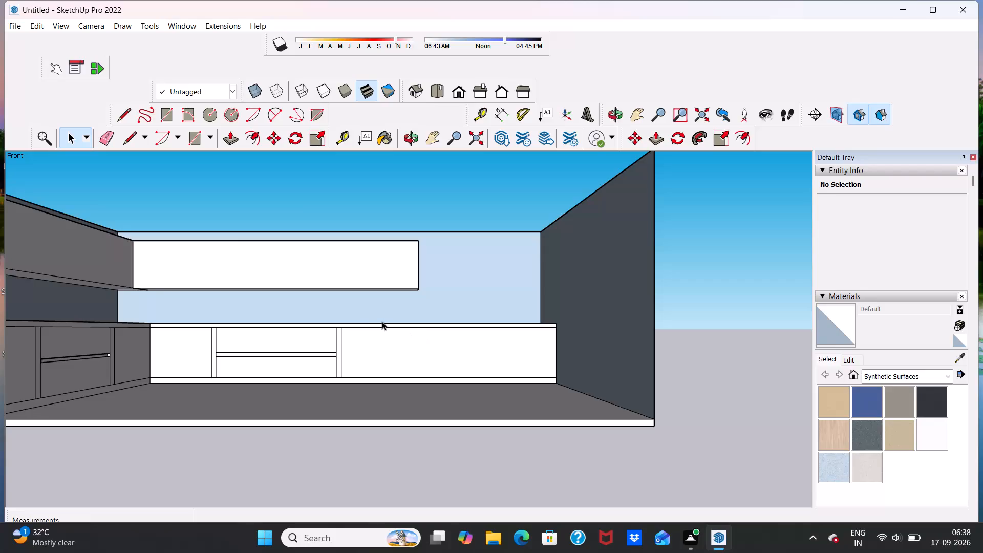
click(124, 137)
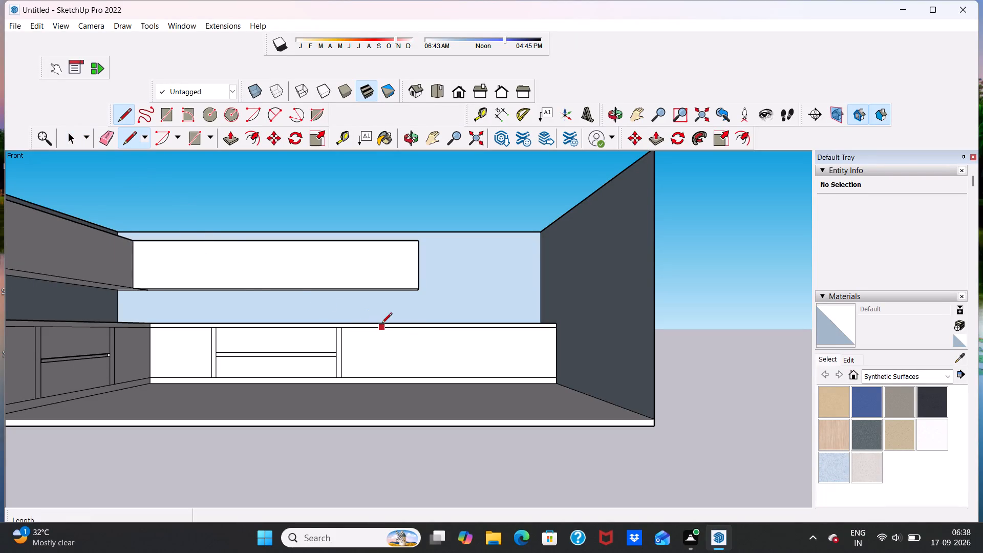
click(410, 329)
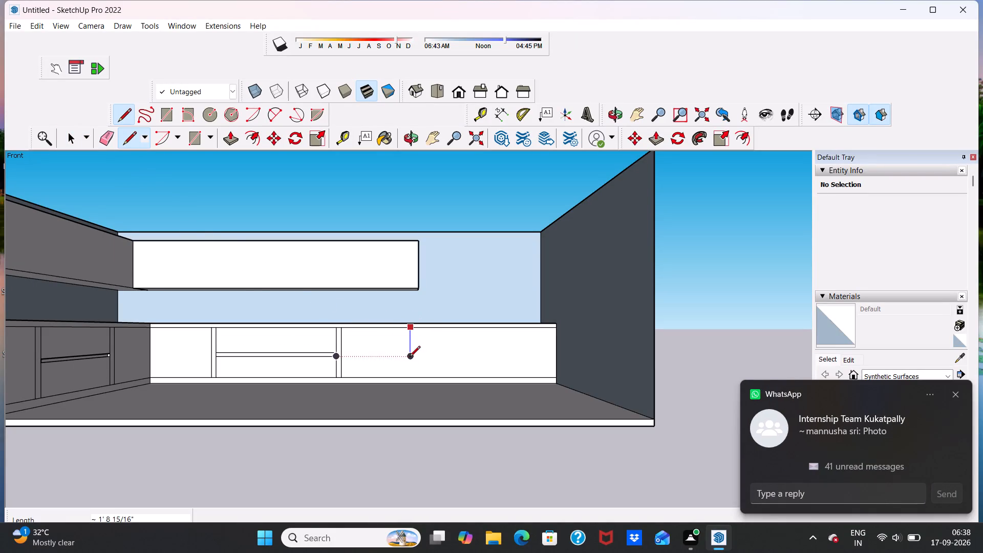
click(412, 375)
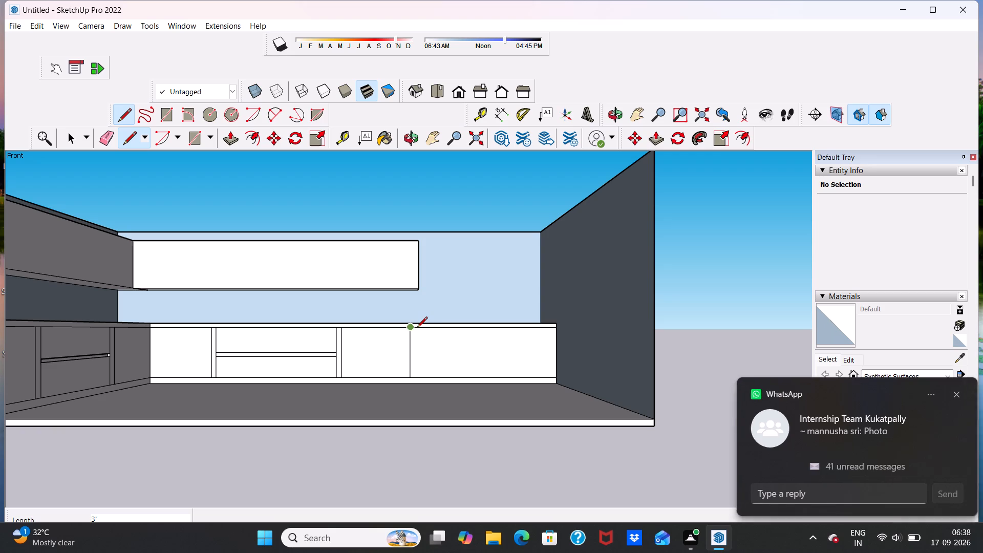
scroll(418, 329, up, 5)
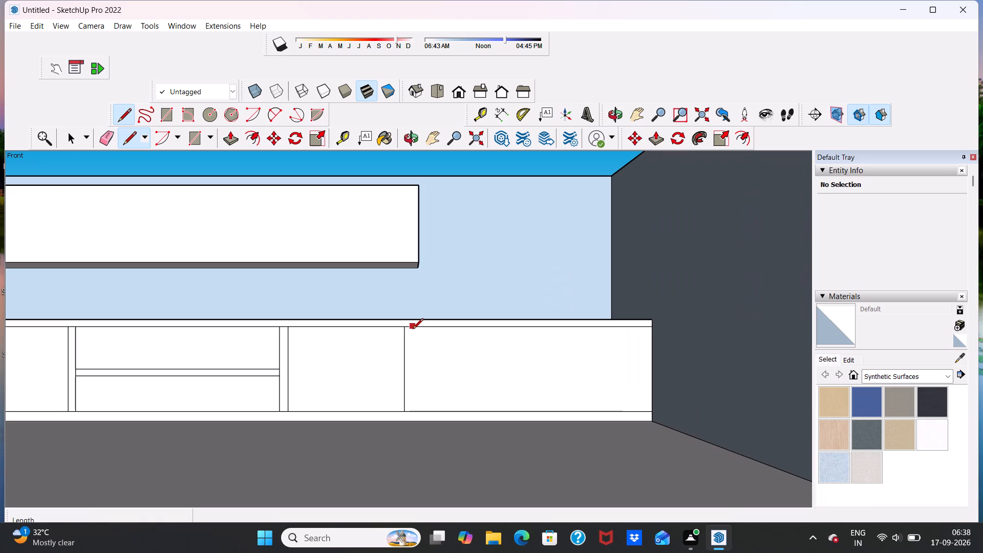
click(413, 330)
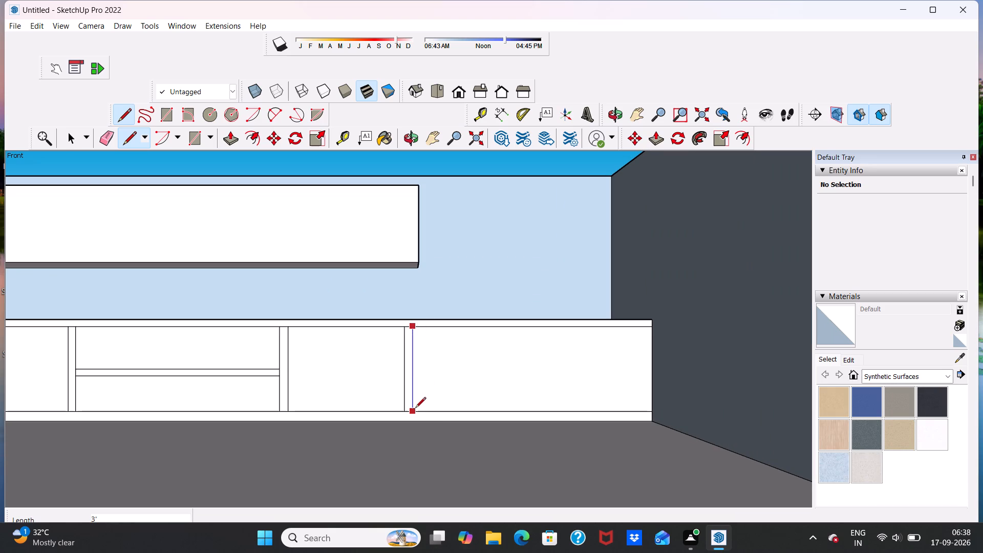
scroll(413, 411, down, 5)
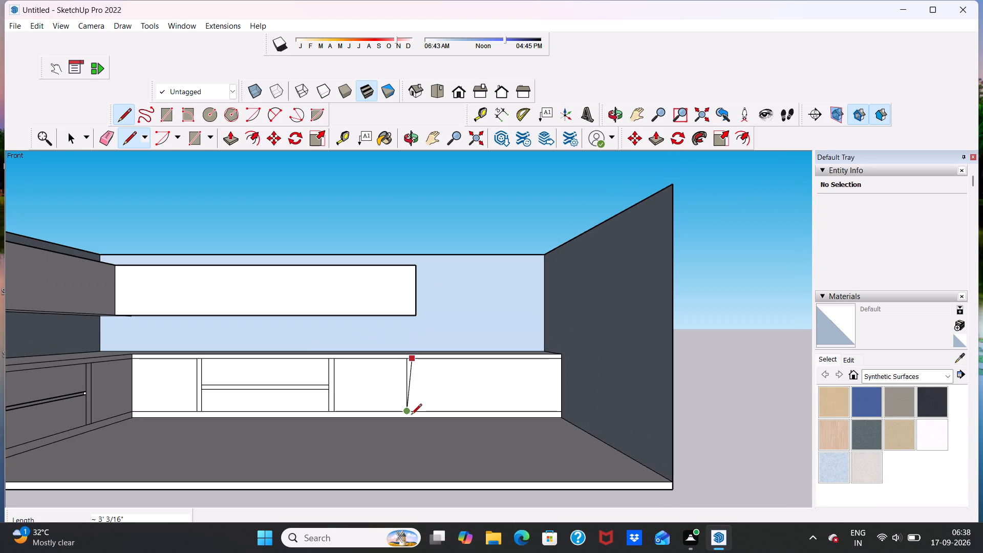
scroll(411, 415, up, 9)
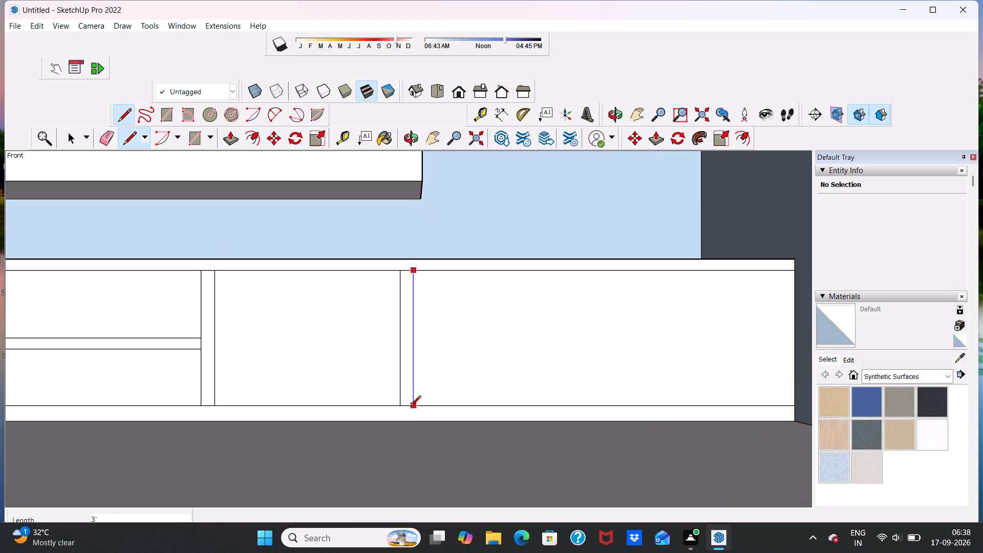
click(409, 411)
Draw a fourth pair of closely spaced 3' vertical lines on the back lower block's front, halving the remaining wide end panel.
scroll(414, 411, down, 9)
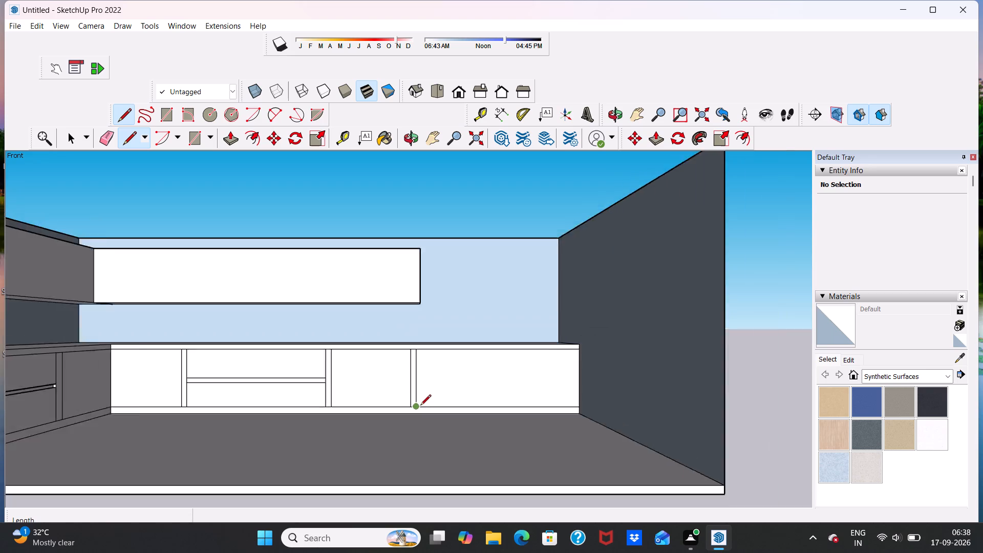
scroll(420, 406, down, 7)
scroll(481, 376, up, 5)
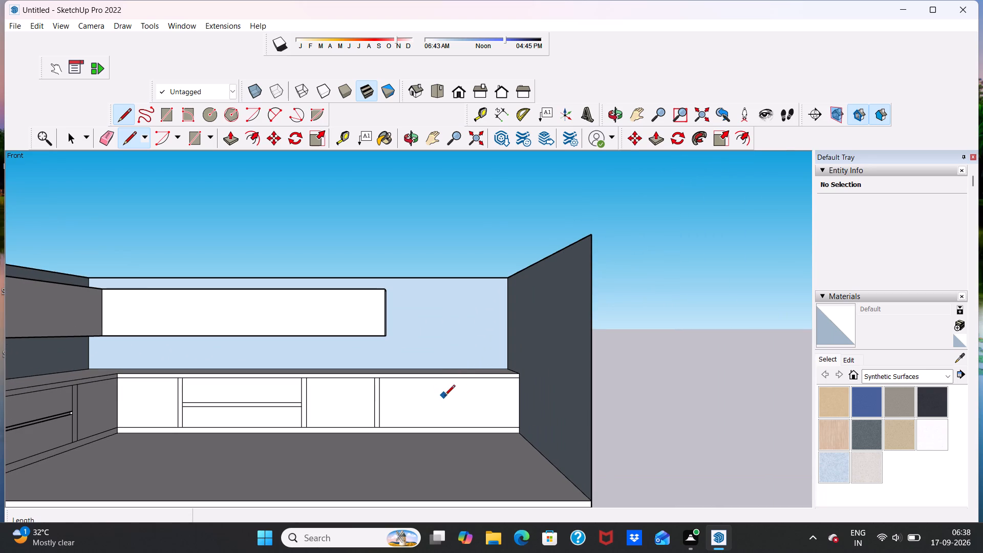
scroll(450, 402, up, 2)
scroll(451, 402, down, 6)
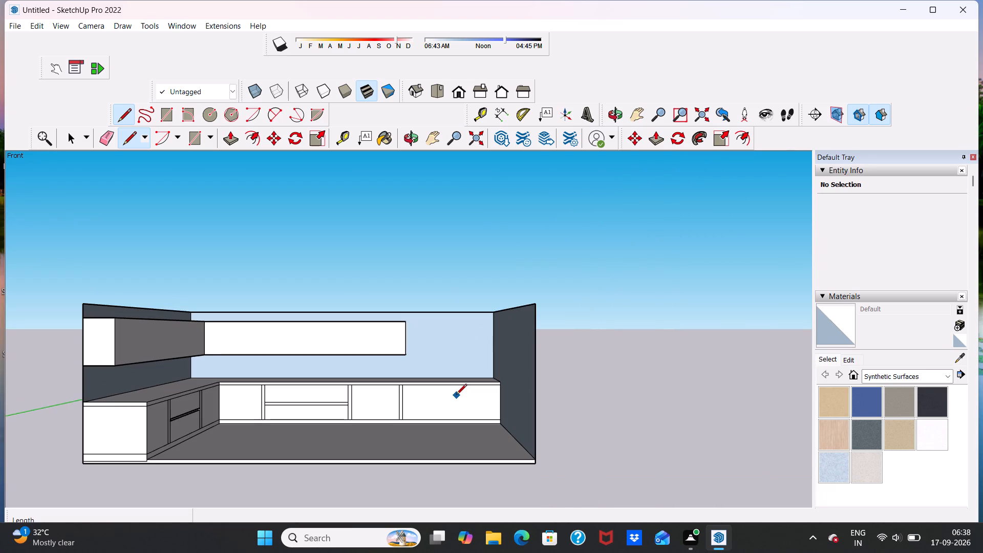
scroll(450, 388, up, 4)
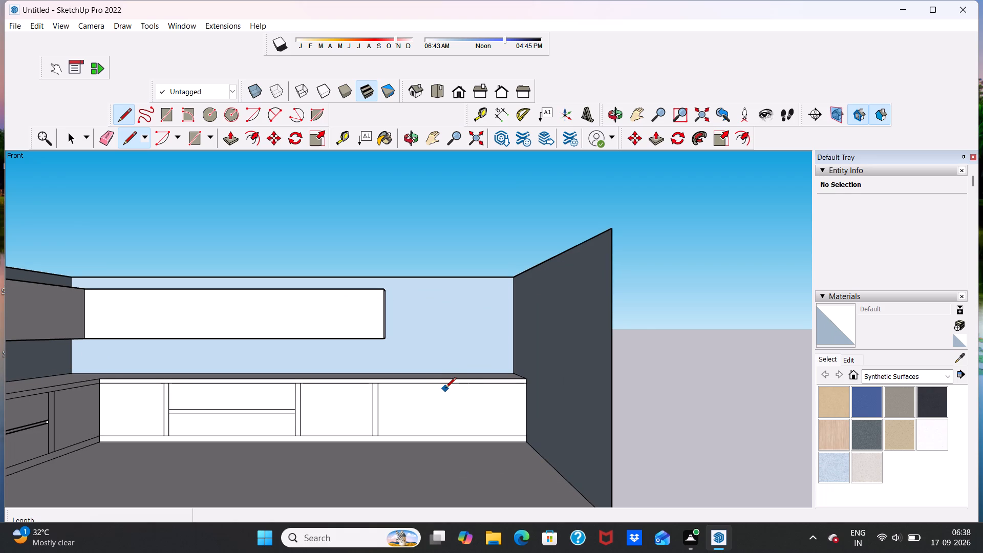
scroll(445, 389, up, 6)
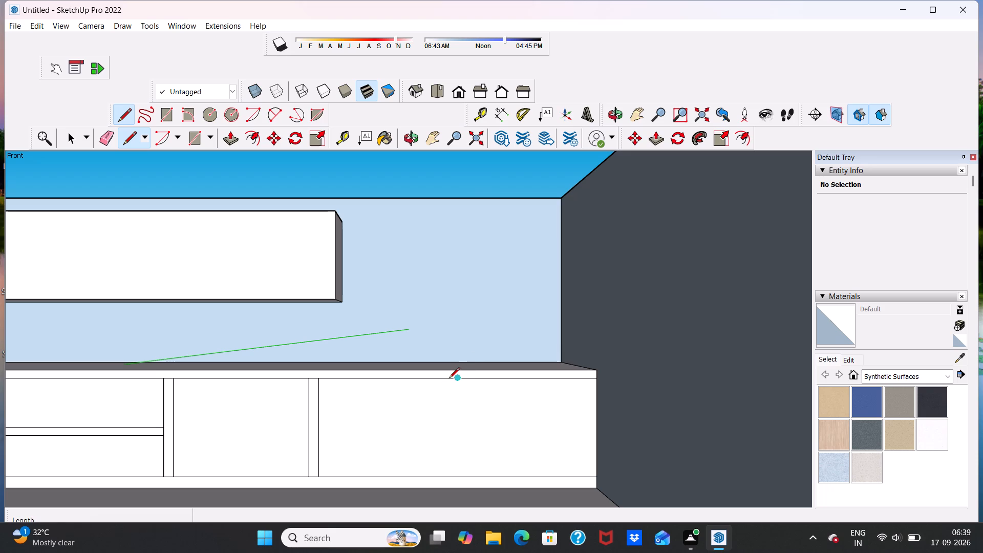
click(449, 379)
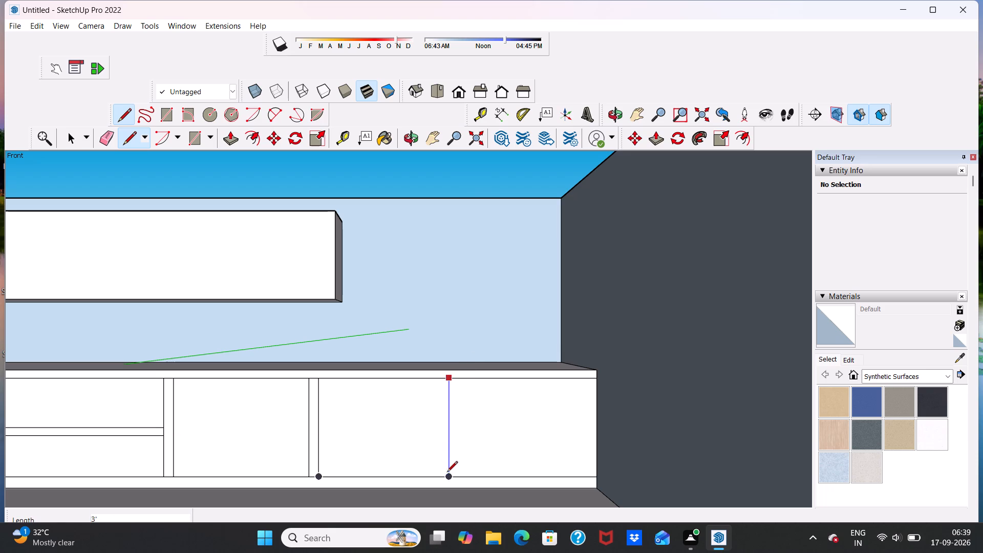
click(448, 475)
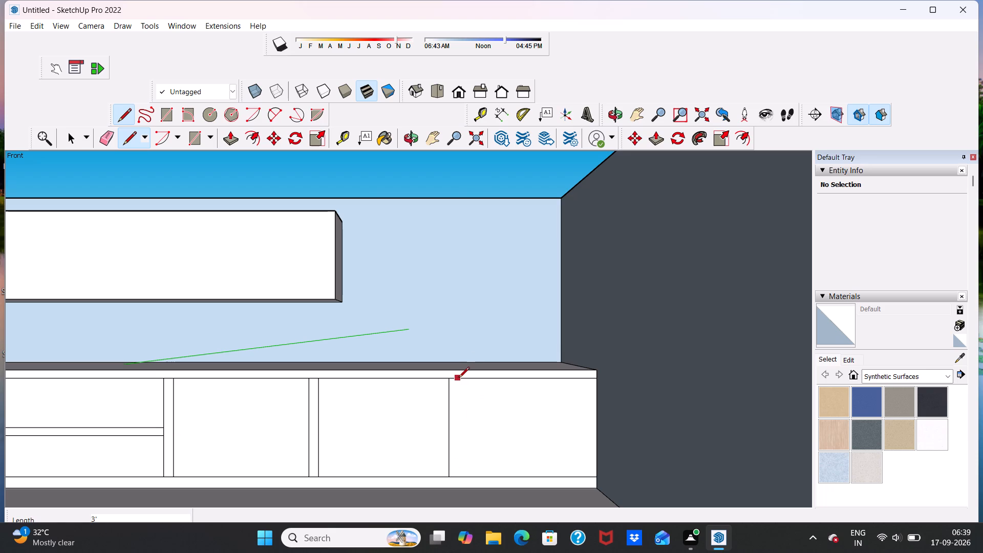
click(457, 379)
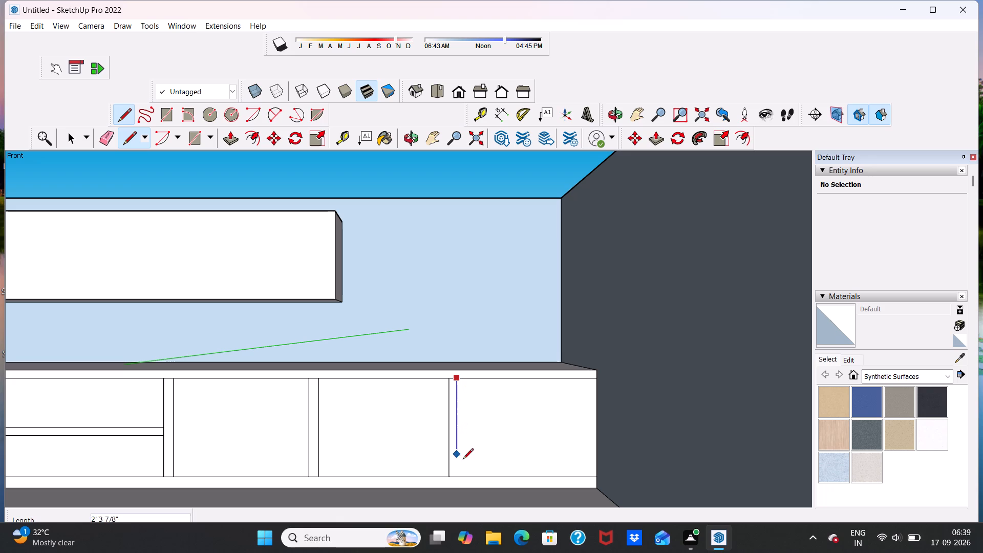
click(458, 476)
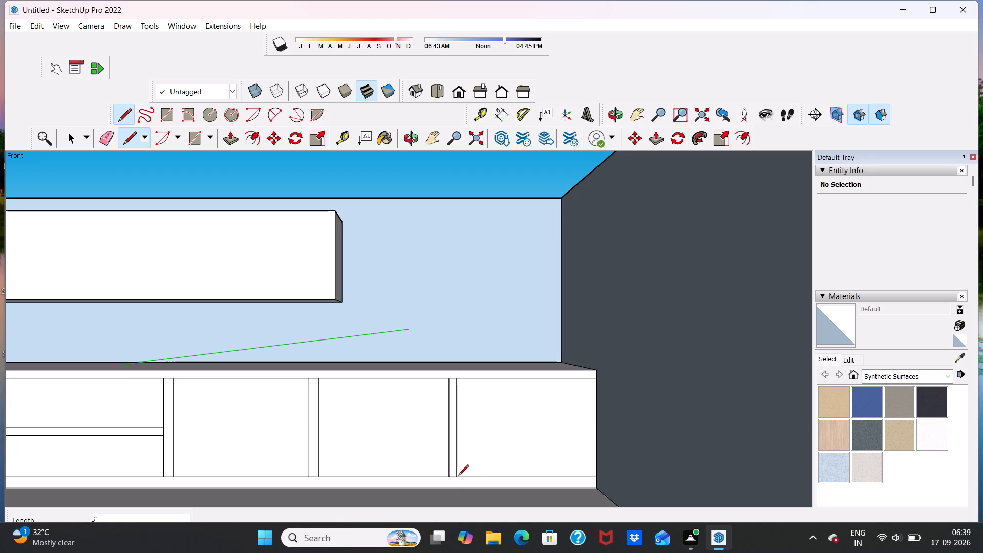
key(space)
Draw upright handle rectangles, each about 1' 1" tall and 3" wide, beside the dividing strip on the three outer door panels.
scroll(491, 408, down, 10)
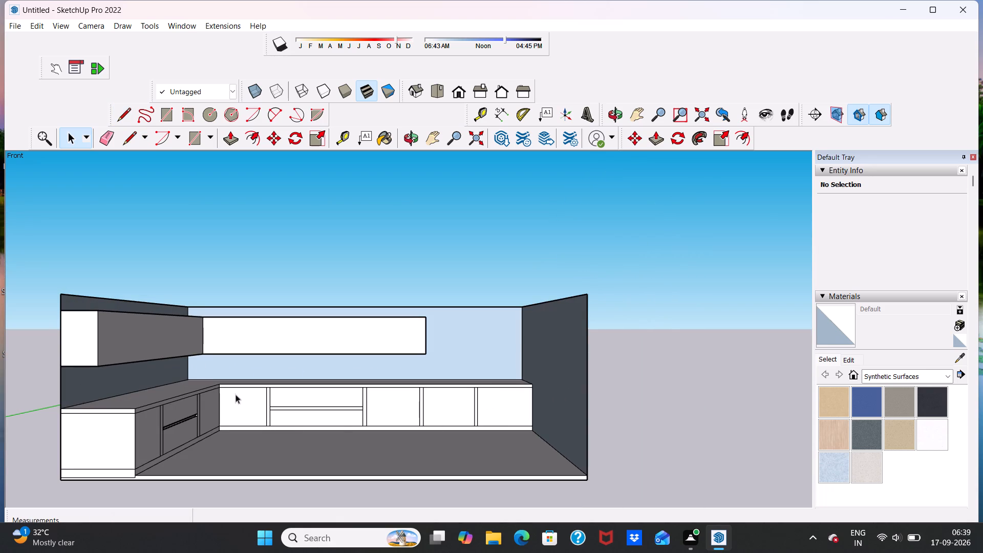
scroll(218, 424, up, 3)
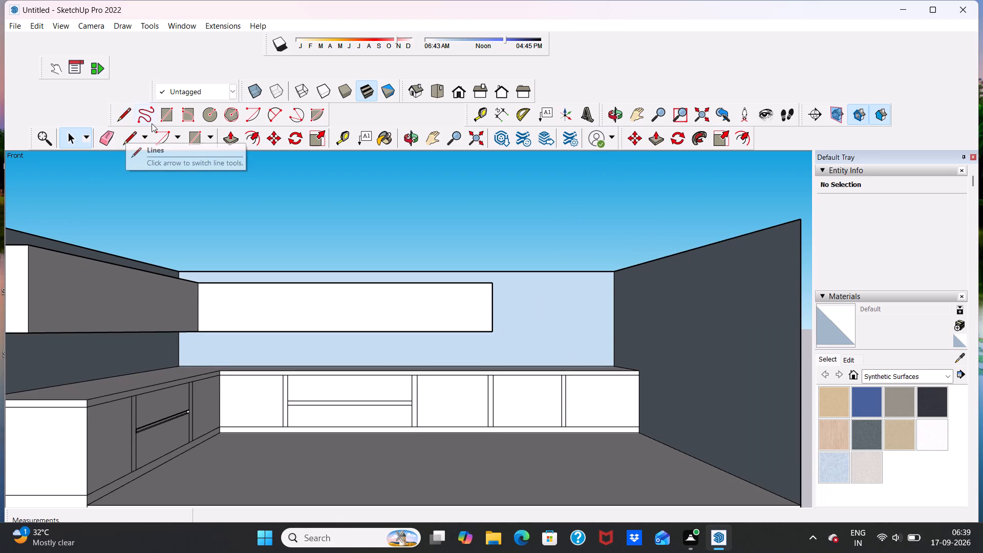
click(165, 115)
scroll(615, 417, up, 5)
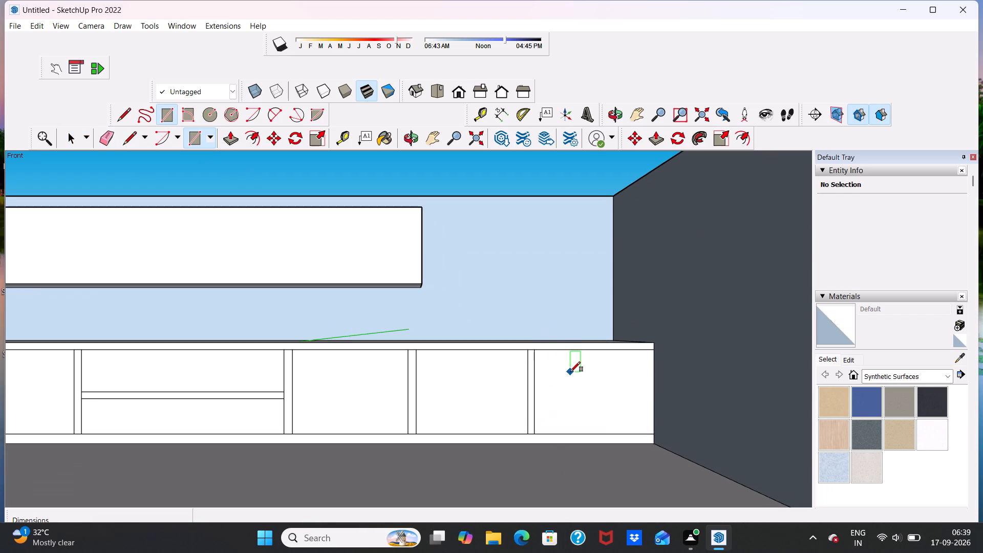
click(546, 369)
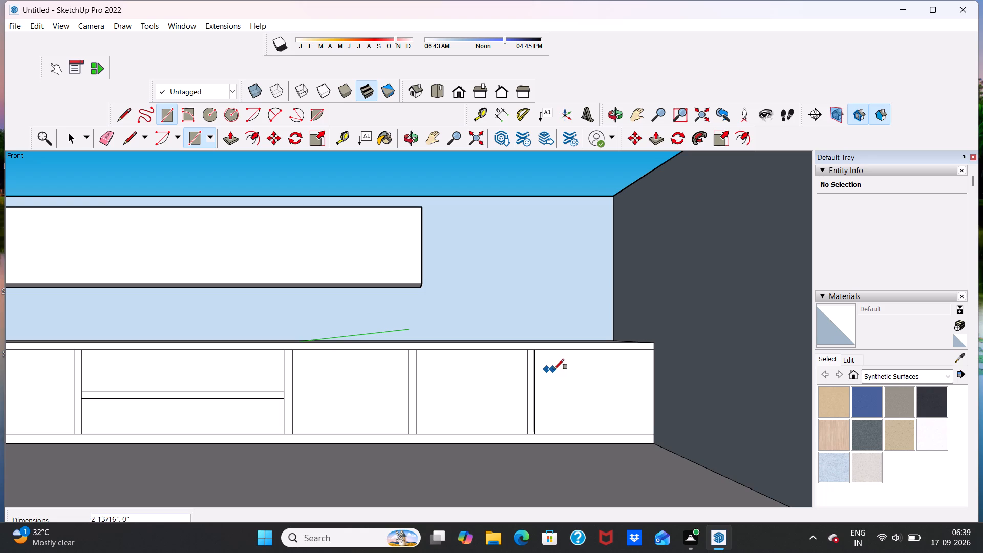
click(554, 399)
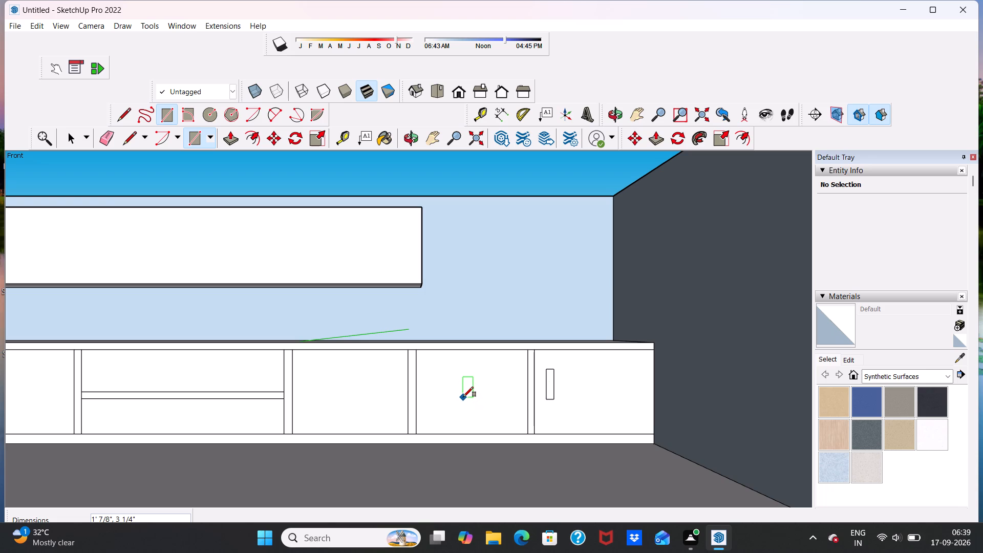
key(space)
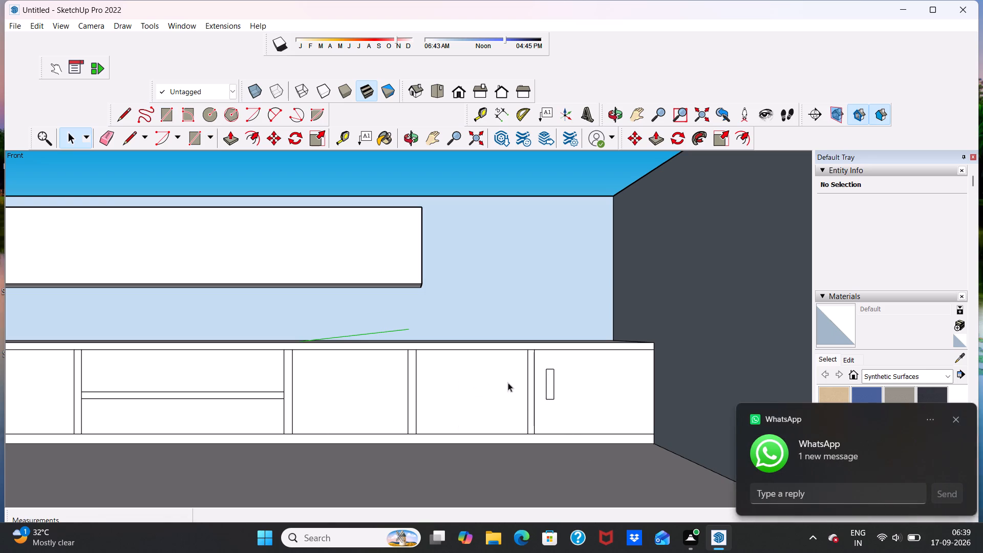
scroll(555, 385, up, 2)
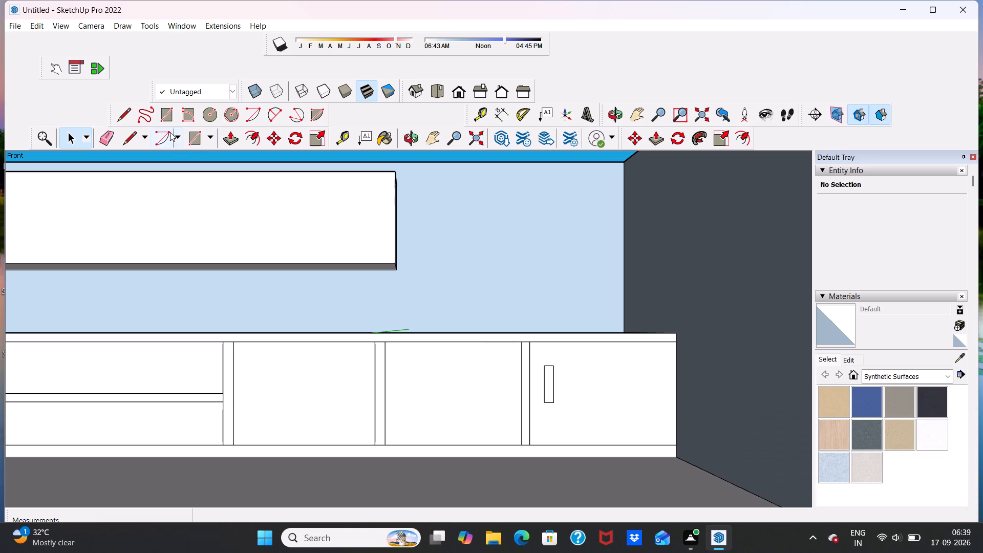
click(163, 115)
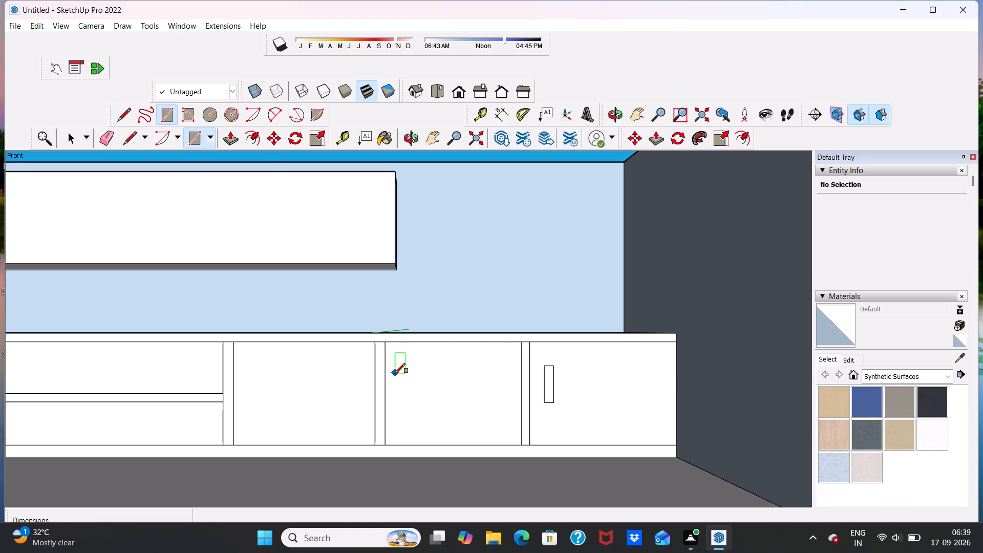
click(395, 370)
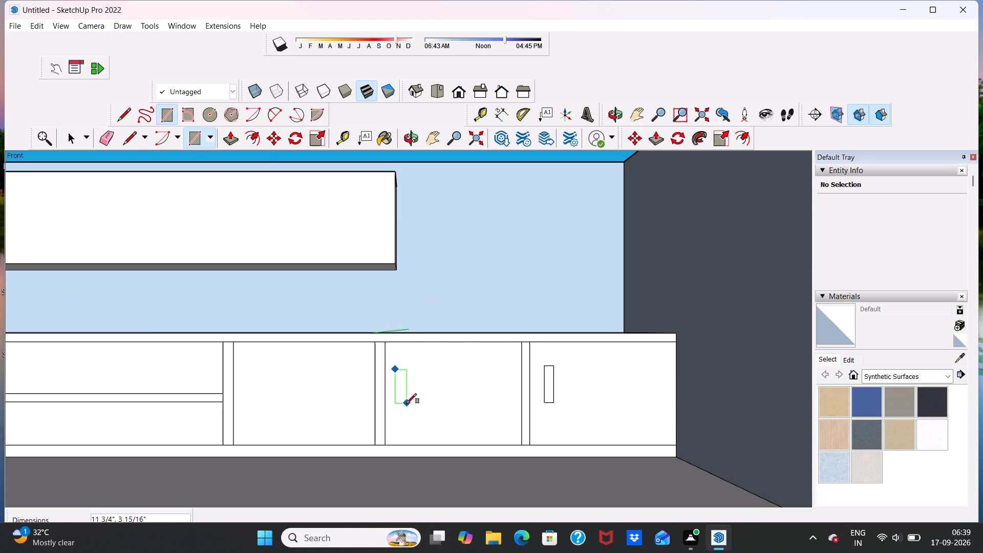
click(404, 407)
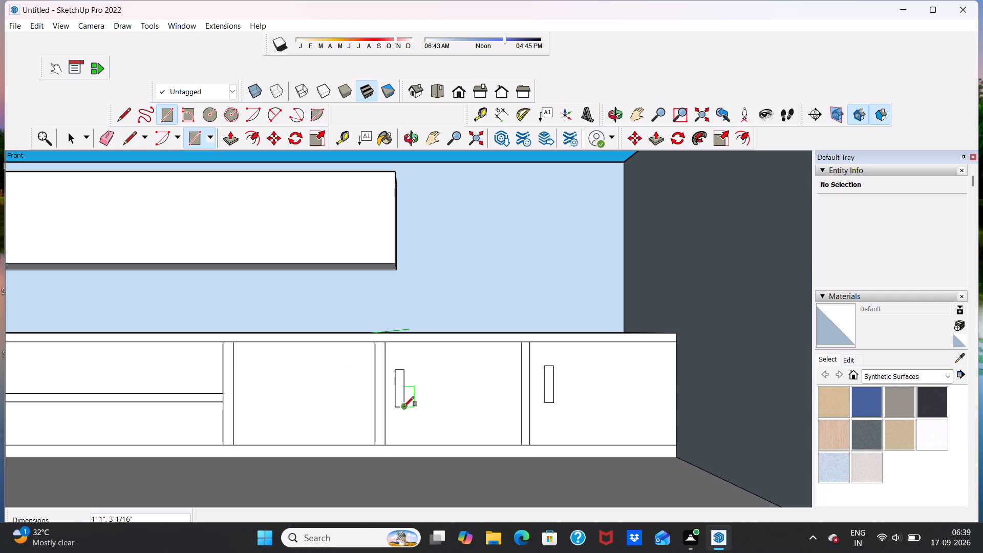
click(244, 366)
click(253, 403)
Draw a horizontal handle rectangle about 3' 2 3/8" by 2 5/8" on the upper drawer panel of the back lower block.
scroll(370, 364, down, 5)
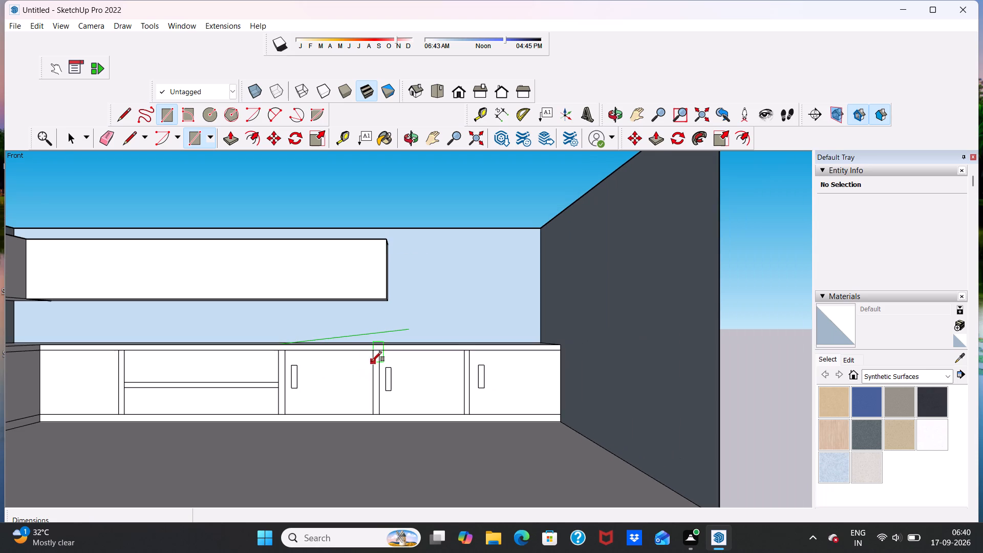
scroll(189, 377, up, 3)
scroll(229, 368, down, 7)
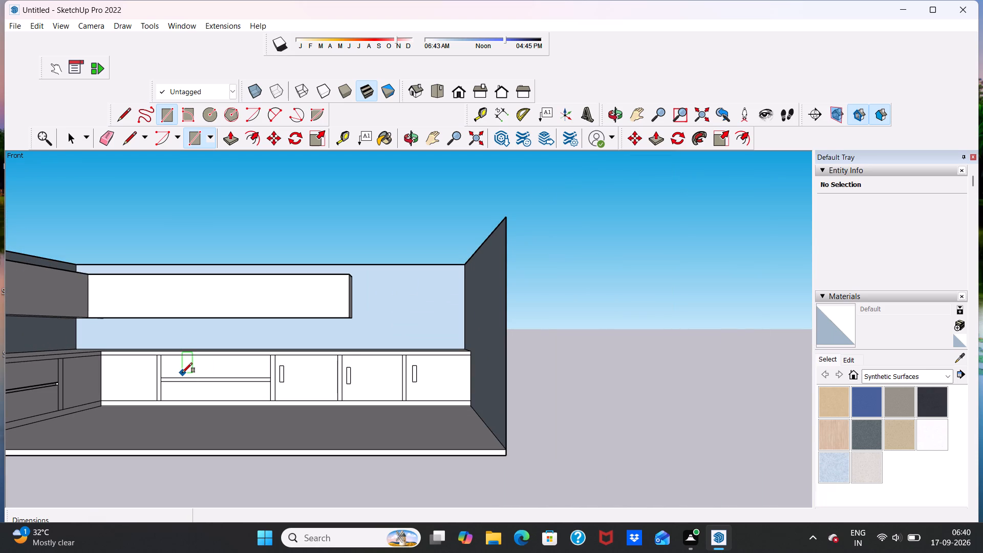
scroll(190, 372, up, 12)
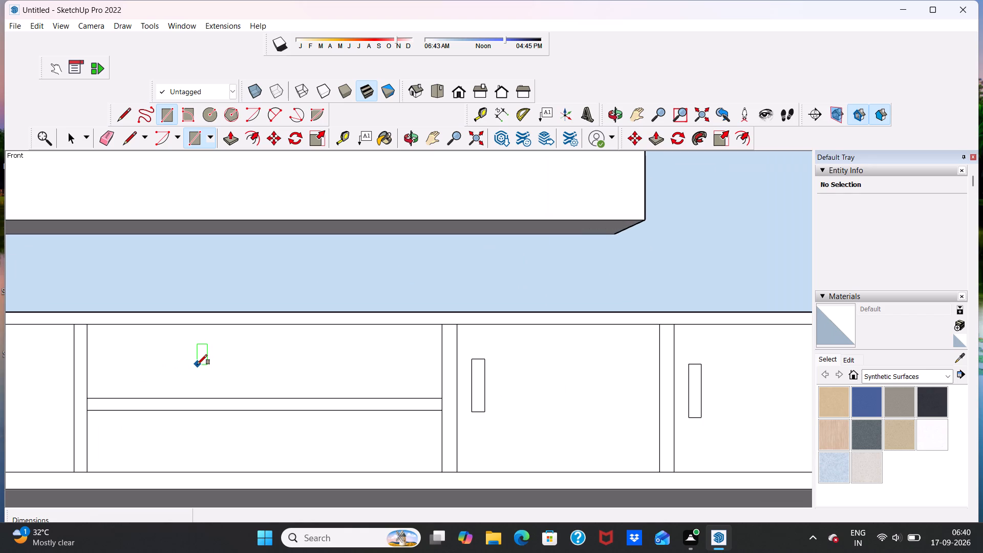
click(180, 343)
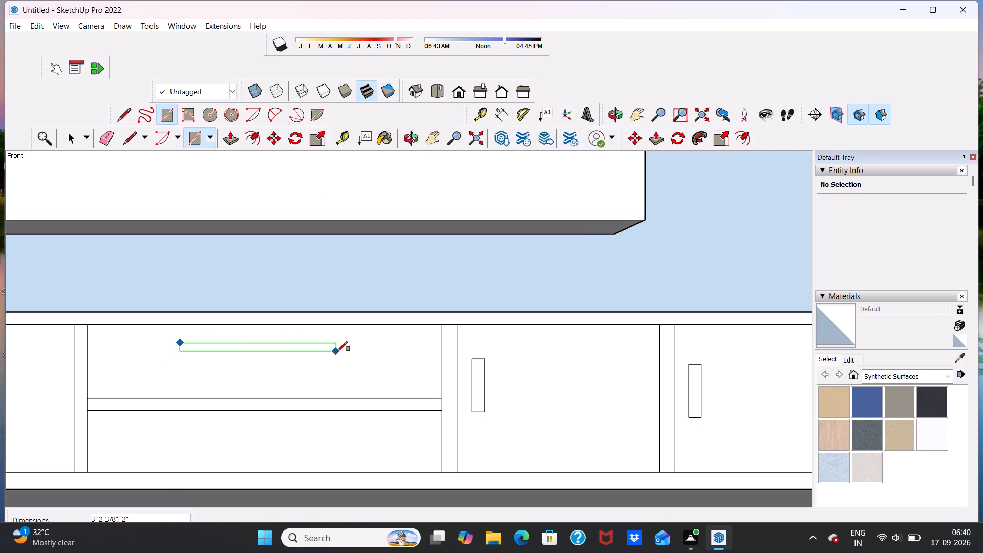
click(337, 354)
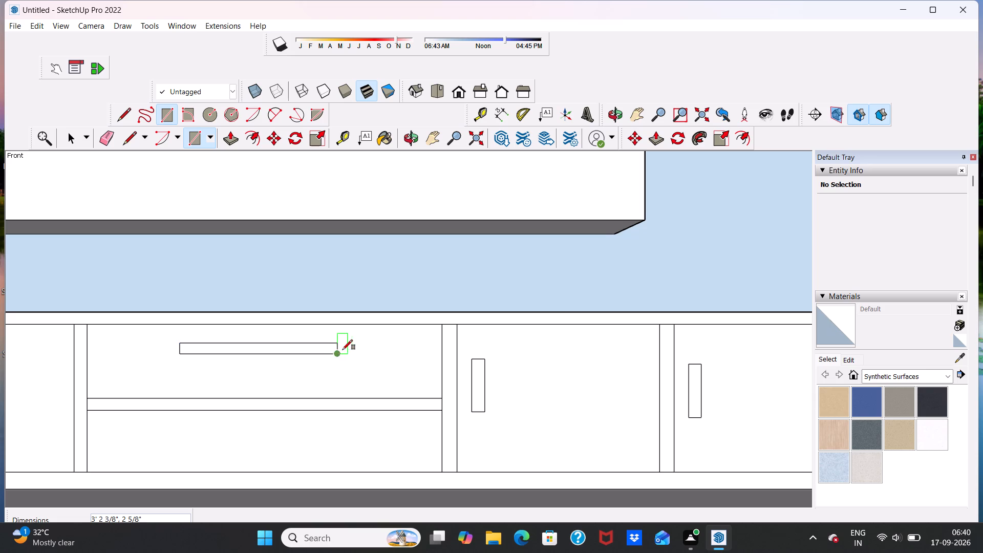
Draw a horizontal handle rectangle about 3' 2 3/8" by 2 7/8" on the lower drawer panel of the back lower block.
scroll(343, 349, down, 8)
scroll(288, 395, up, 4)
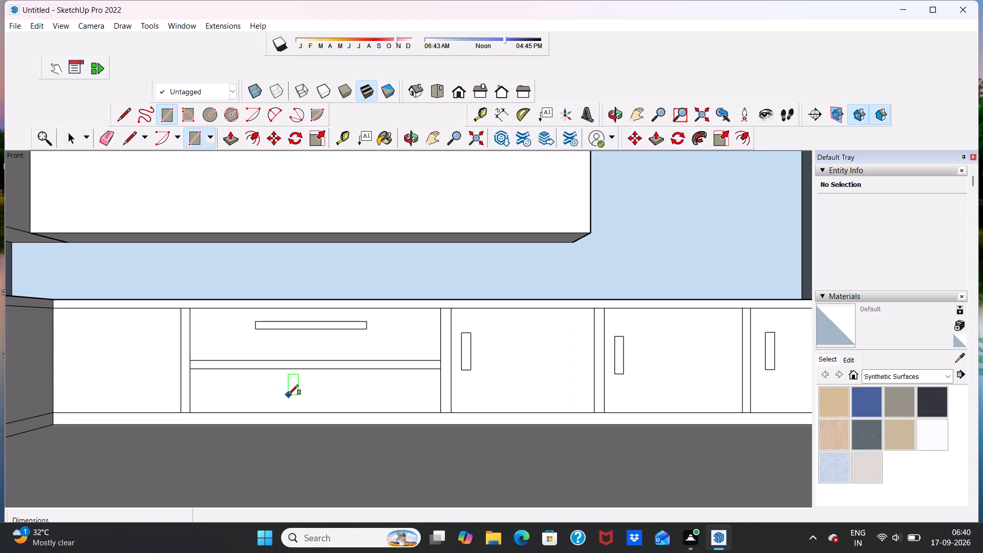
scroll(274, 384, up, 3)
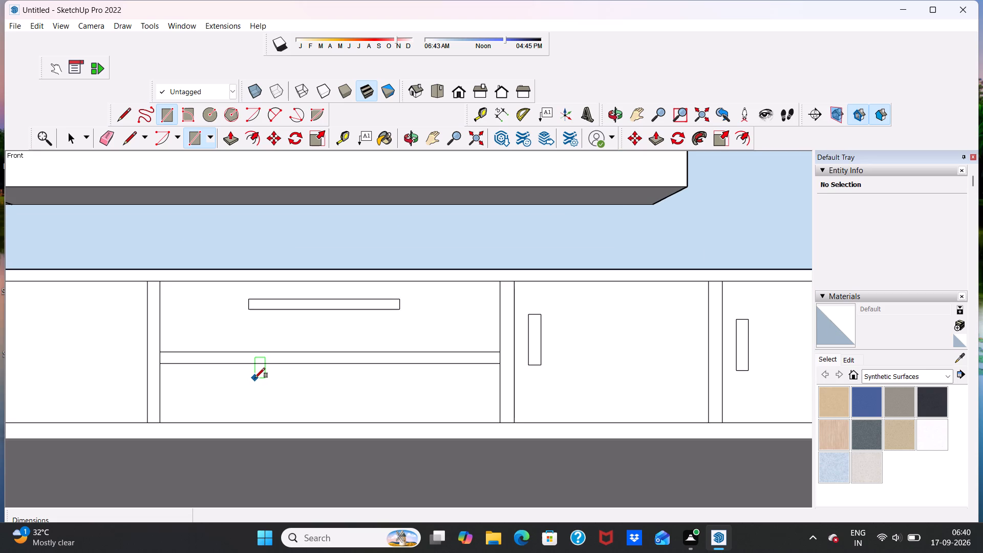
click(255, 377)
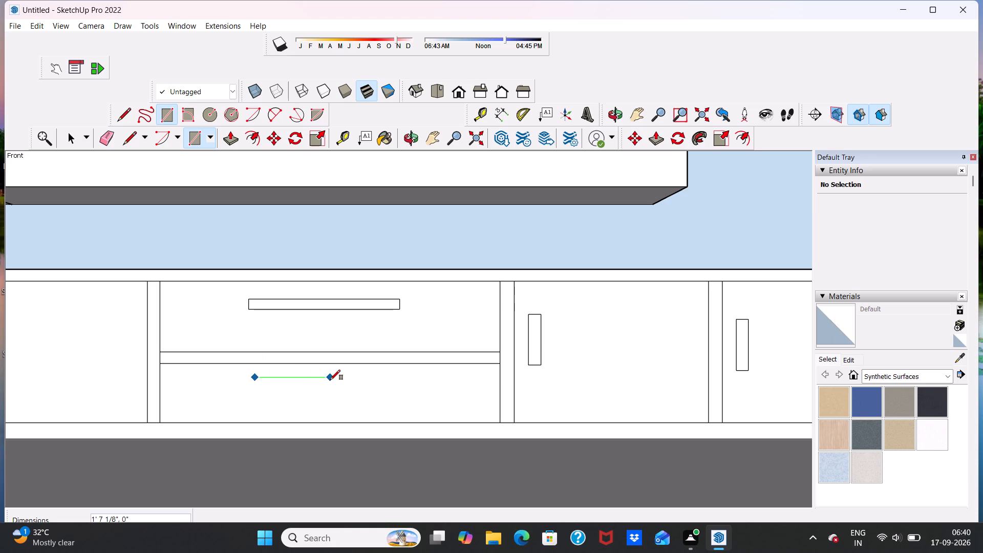
click(406, 389)
Draw an upright handle rectangle about 1' tall and 2 13/16" wide on the back lower block's door panel nearest the inner corner.
scroll(406, 389, down, 10)
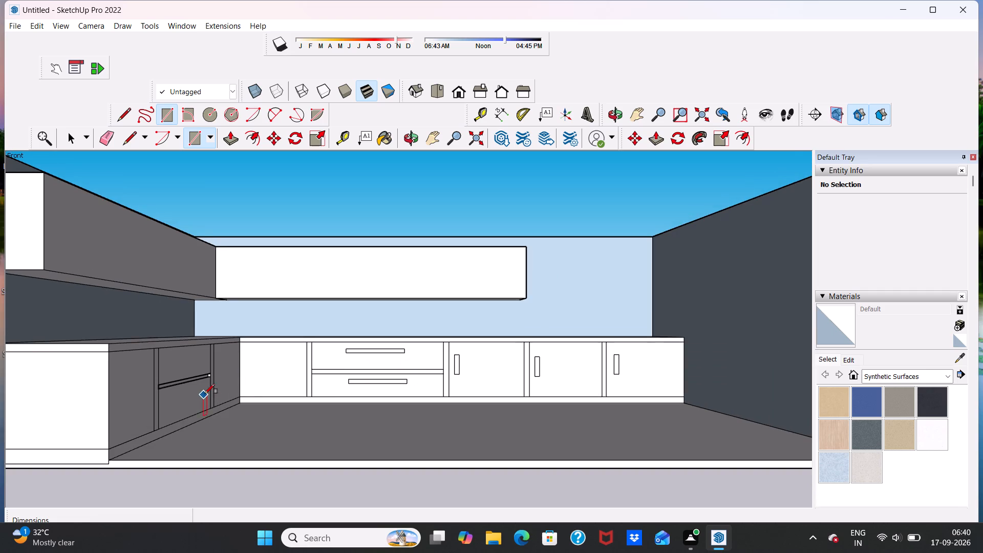
scroll(215, 387, up, 6)
scroll(216, 384, down, 7)
scroll(282, 358, up, 4)
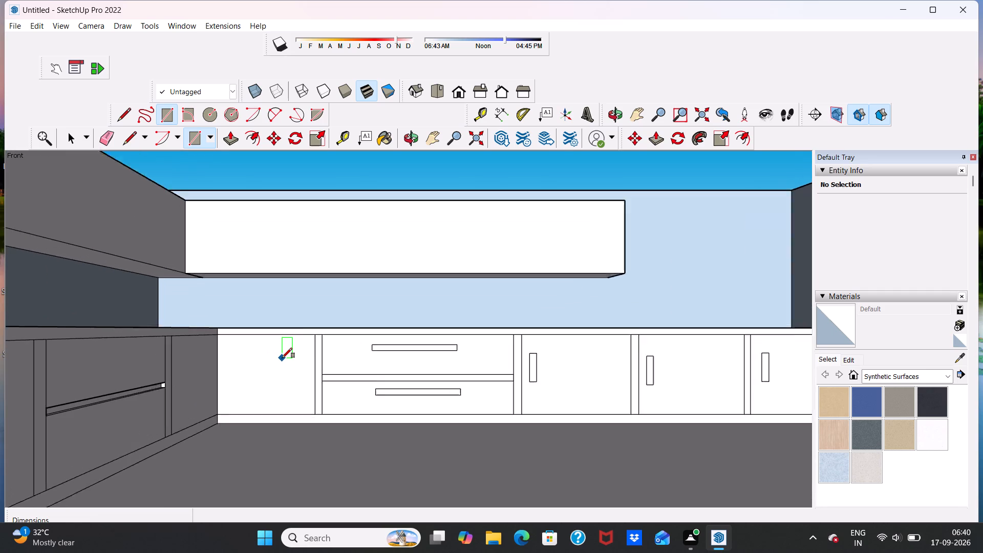
scroll(282, 358, up, 2)
click(295, 358)
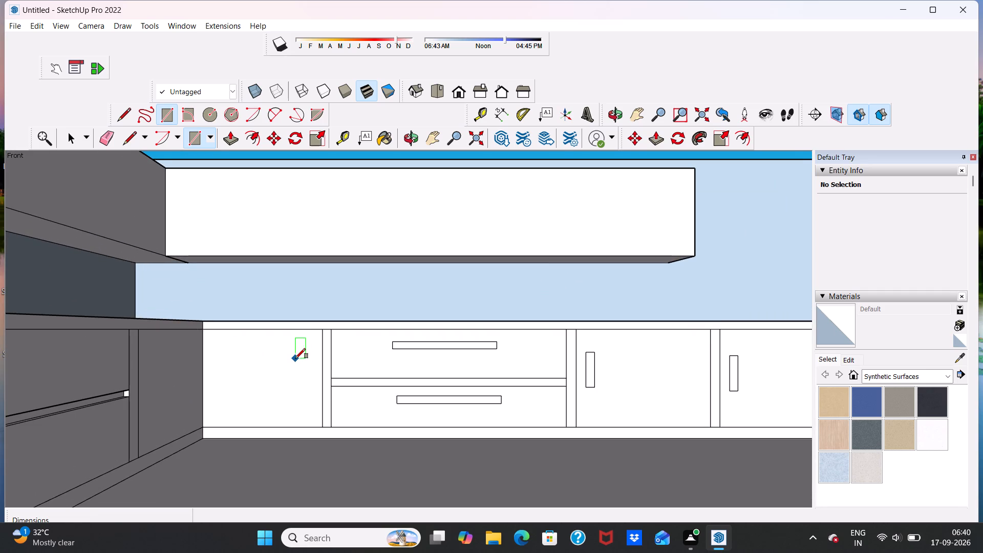
click(303, 391)
Draw a horizontal handle rectangle about 2' 5 3/8" by 3 3/4" on the upper drawer panel of the side lower block.
scroll(313, 364, down, 5)
middle_drag(263, 412, 70, 405)
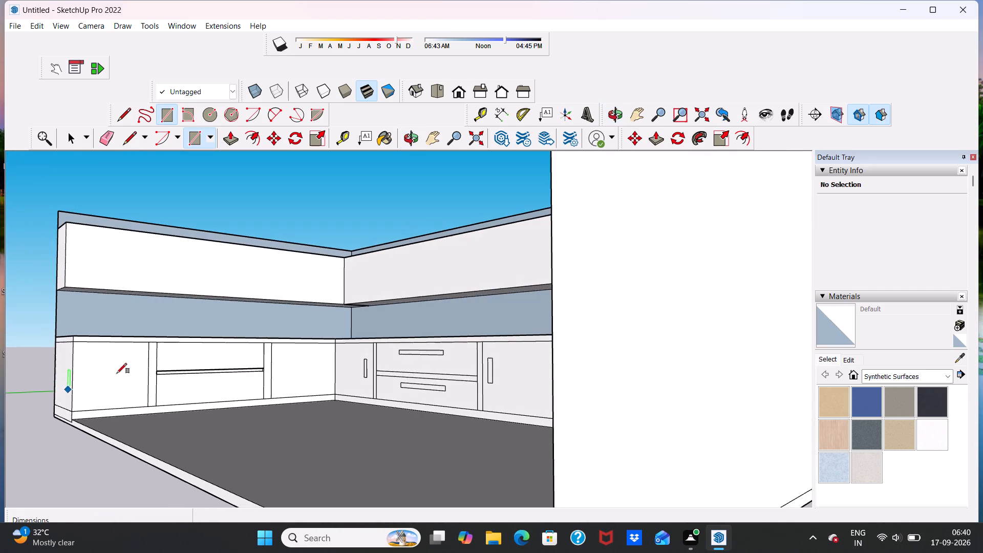
middle_drag(221, 388, 184, 463)
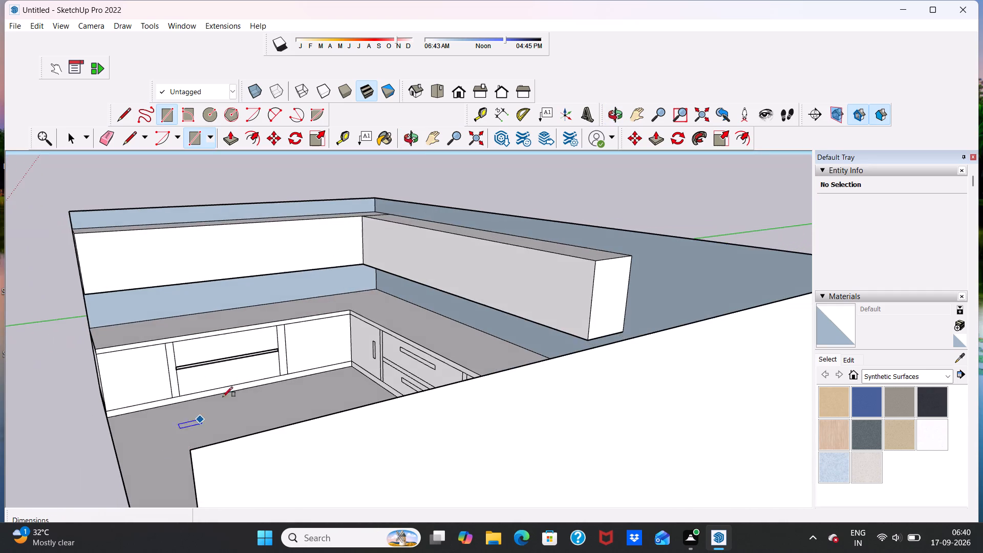
middle_drag(250, 372, 201, 416)
scroll(237, 336, up, 8)
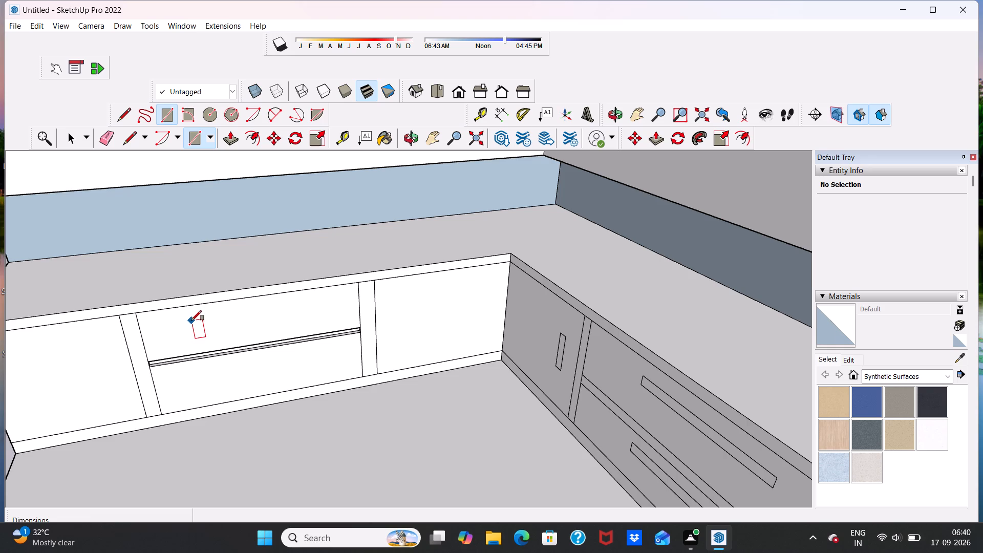
click(191, 320)
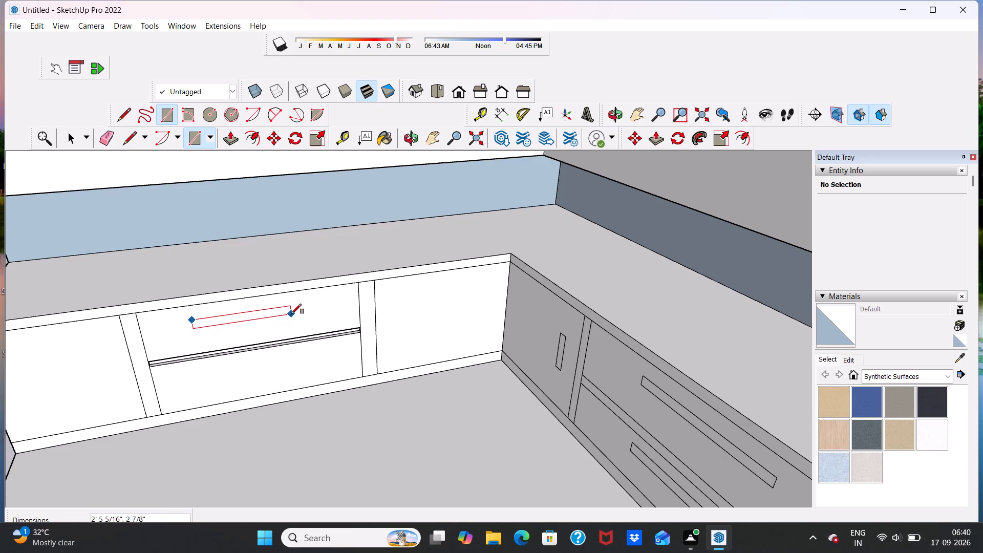
click(292, 316)
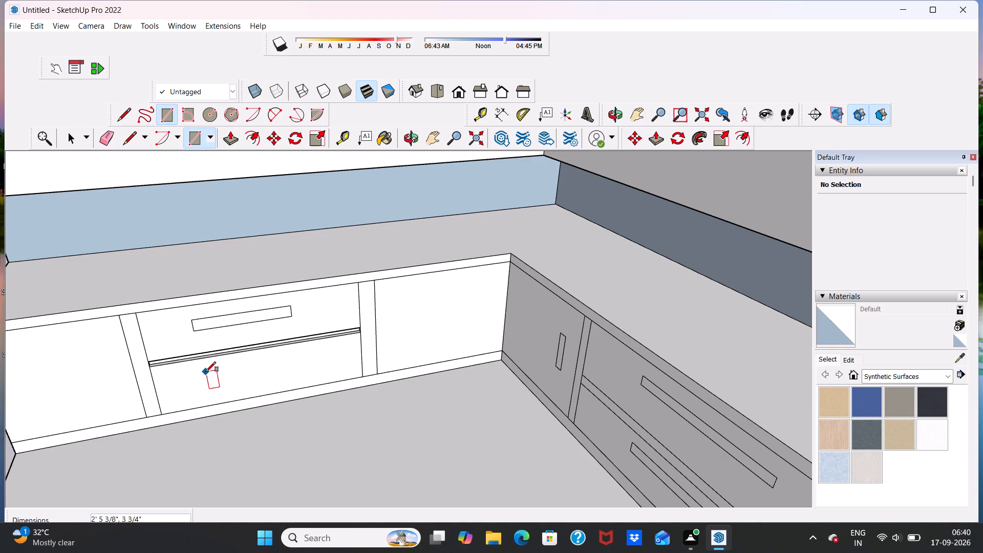
Draw upright handle rectangles on the side lower block's two door panels, about 10 3/4" by 2 3/4" and 10" by 3 3/8", beside the dividing strips.
scroll(273, 349, down, 7)
scroll(143, 380, up, 6)
scroll(196, 356, up, 2)
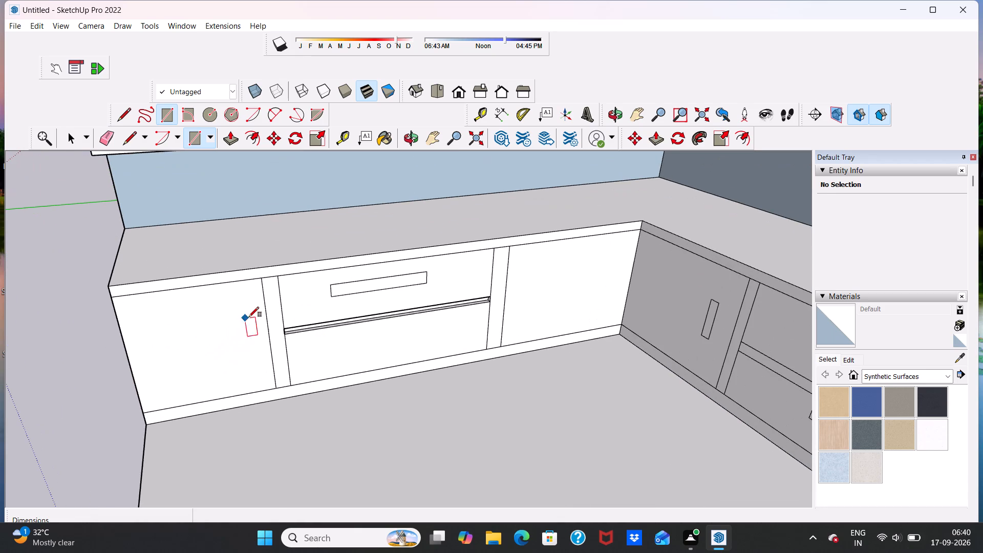
click(236, 314)
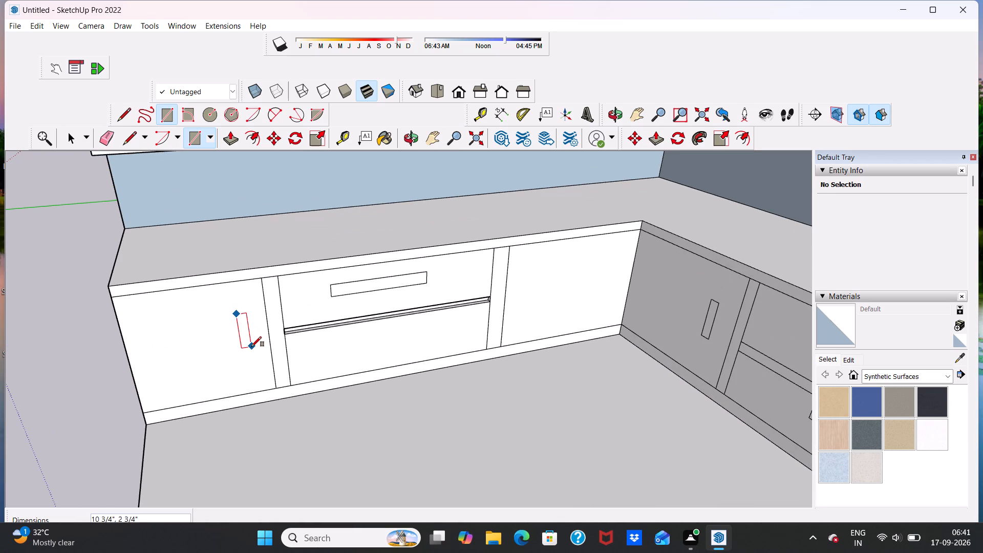
click(251, 347)
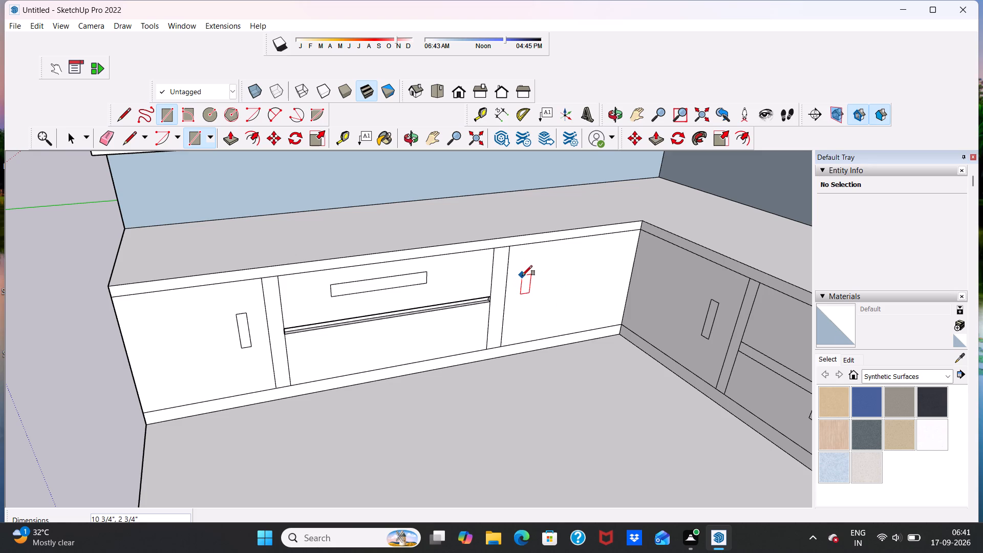
click(522, 275)
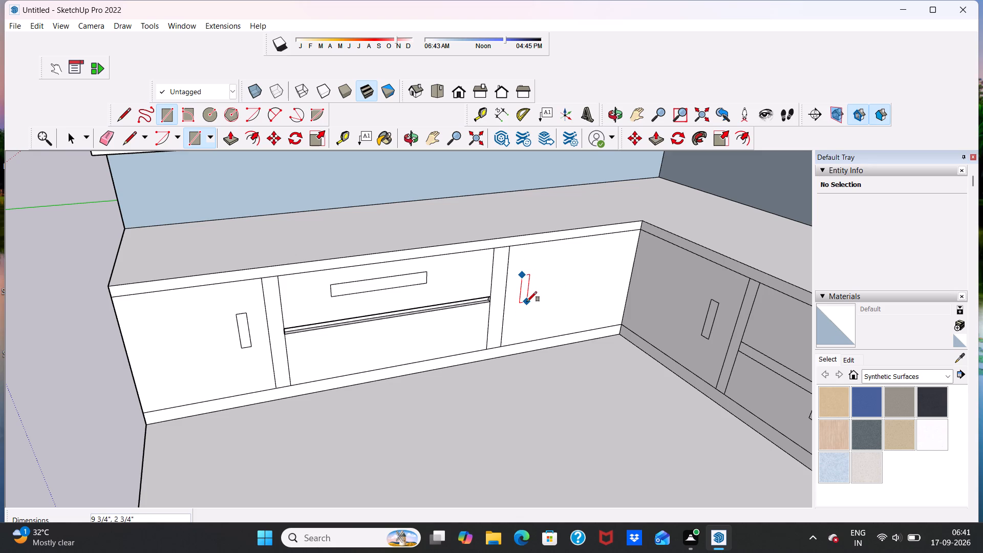
click(528, 302)
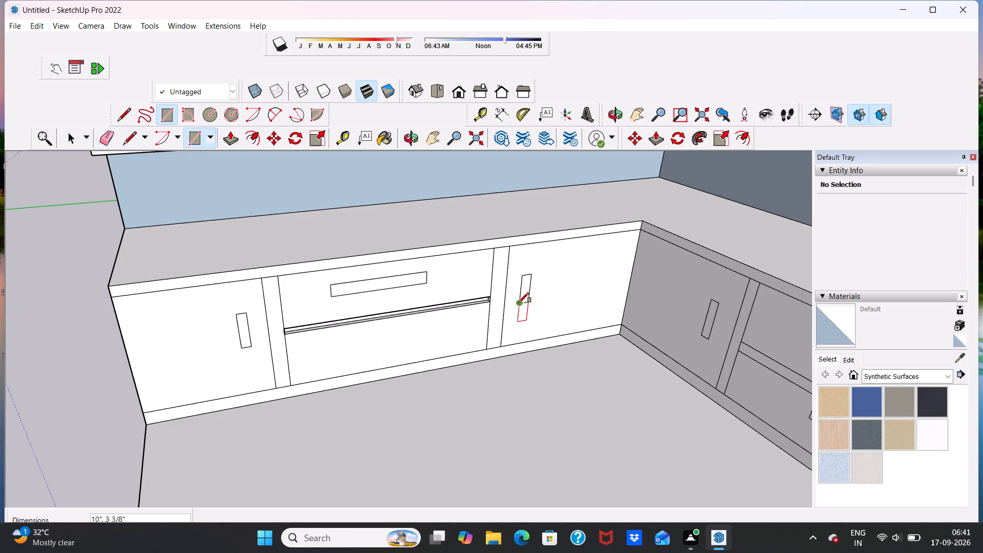
key(space)
Draw a horizontal handle rectangle about 2' 4 9/16" by 3 5/16" on the lower drawer panel of the side lower block.
scroll(510, 288, down, 9)
middle_drag(535, 353, 536, 288)
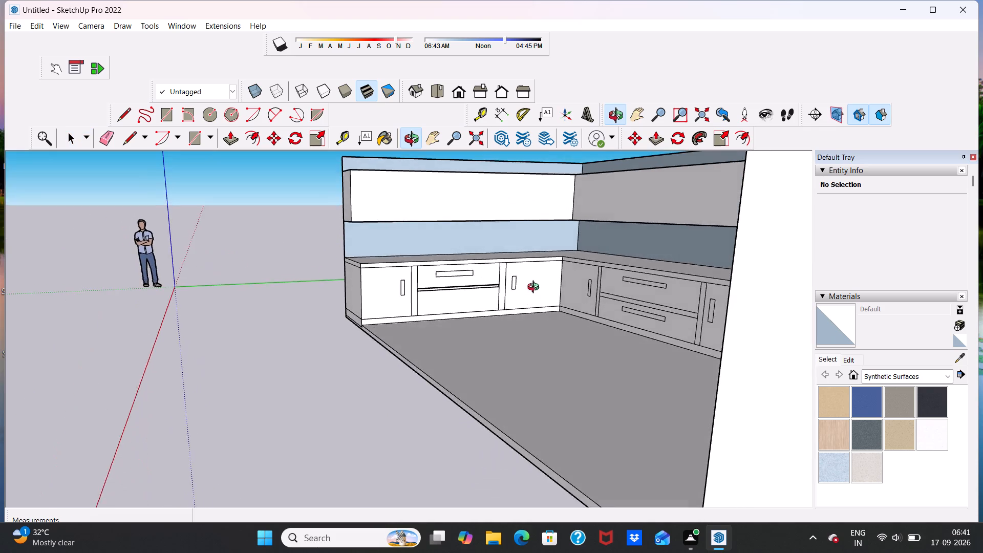
middle_drag(536, 288, 536, 286)
scroll(448, 312, up, 5)
middle_drag(450, 307, 642, 329)
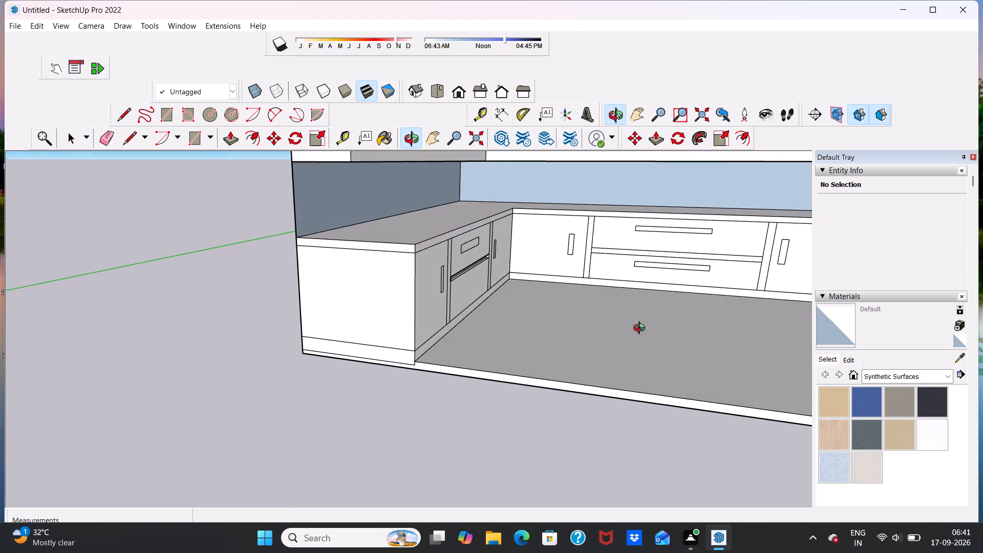
middle_drag(642, 329, 642, 329)
scroll(677, 253, up, 3)
scroll(664, 265, down, 5)
middle_drag(645, 294, 413, 310)
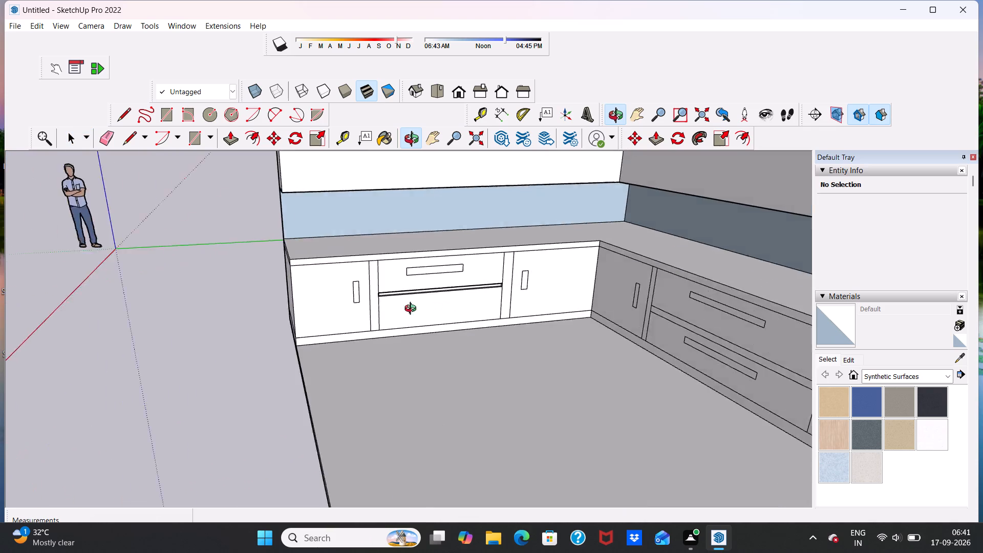
middle_drag(413, 310, 350, 295)
scroll(391, 318, up, 1)
middle_drag(369, 296, 407, 268)
scroll(385, 308, up, 2)
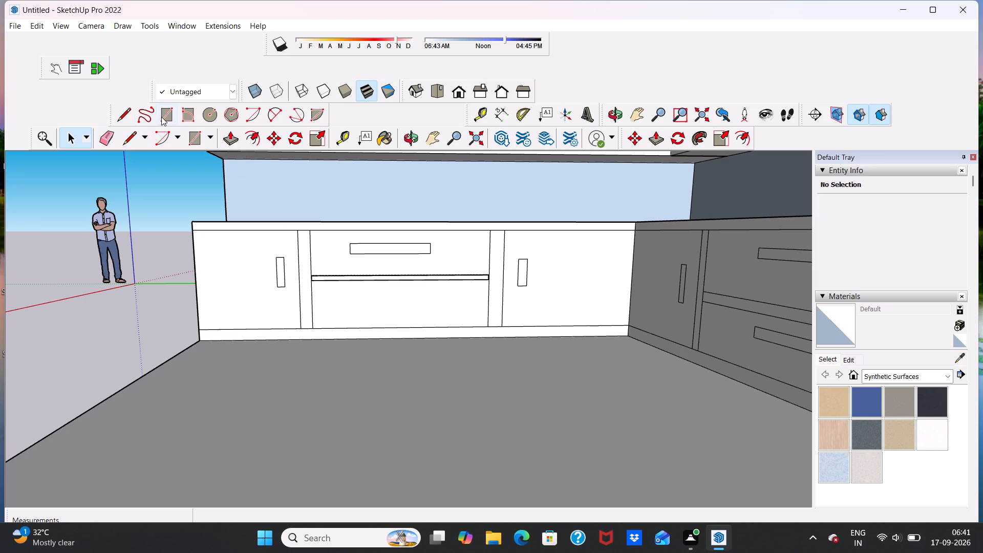
click(162, 116)
scroll(353, 315, up, 4)
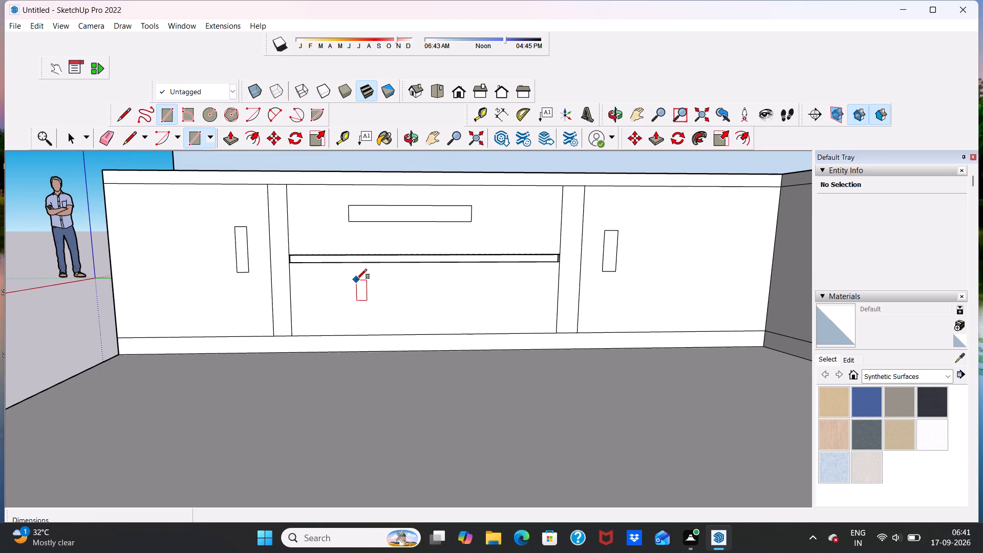
click(356, 281)
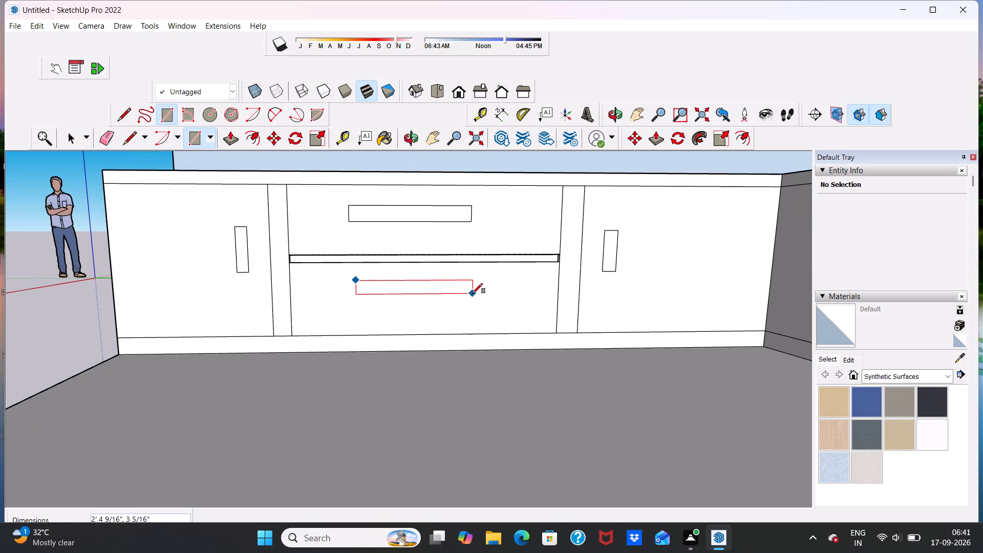
click(473, 292)
key(space)
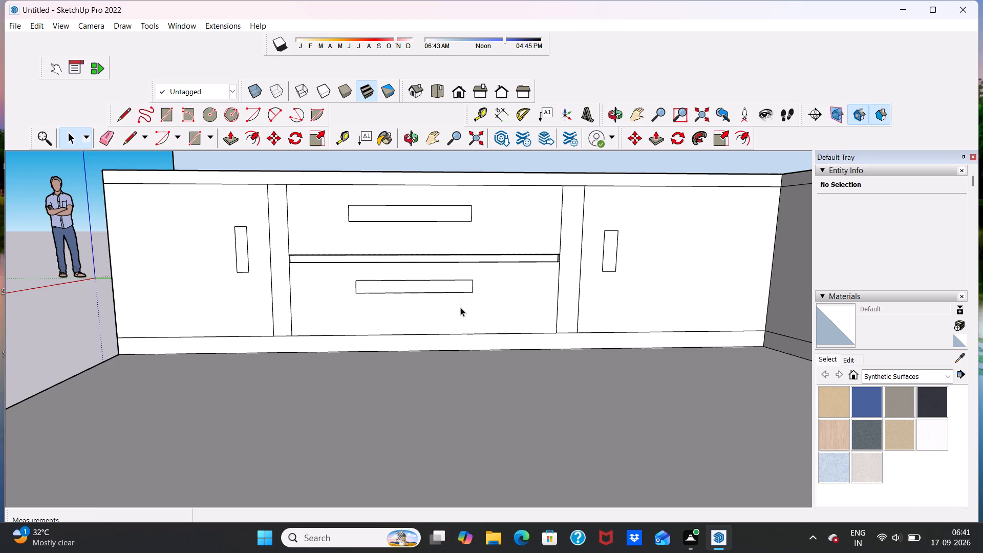
Examine the handle layout on both lower cabinet runs and the plain upper block fronts from several angles.
scroll(460, 302, down, 10)
scroll(382, 307, down, 20)
scroll(382, 307, down, 6)
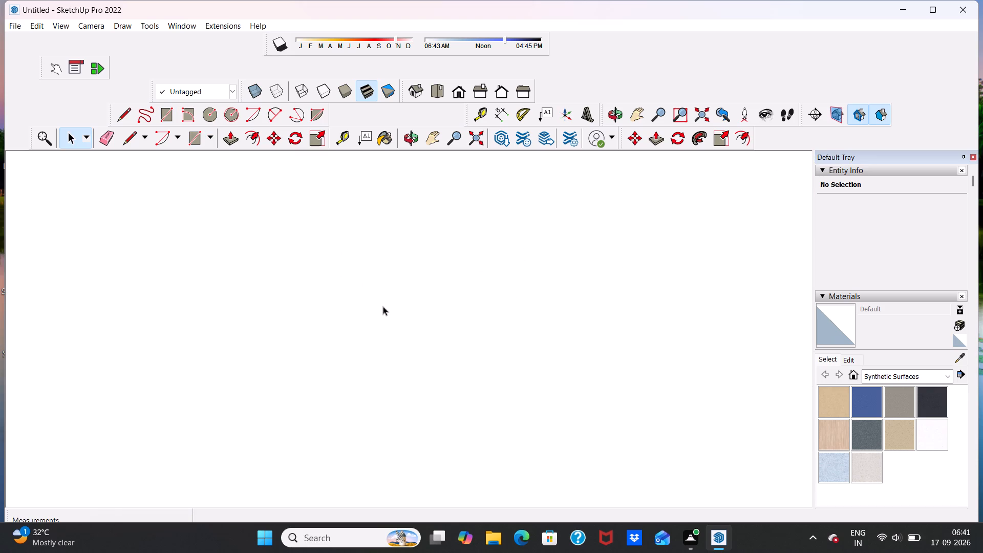
scroll(383, 306, down, 8)
click(455, 93)
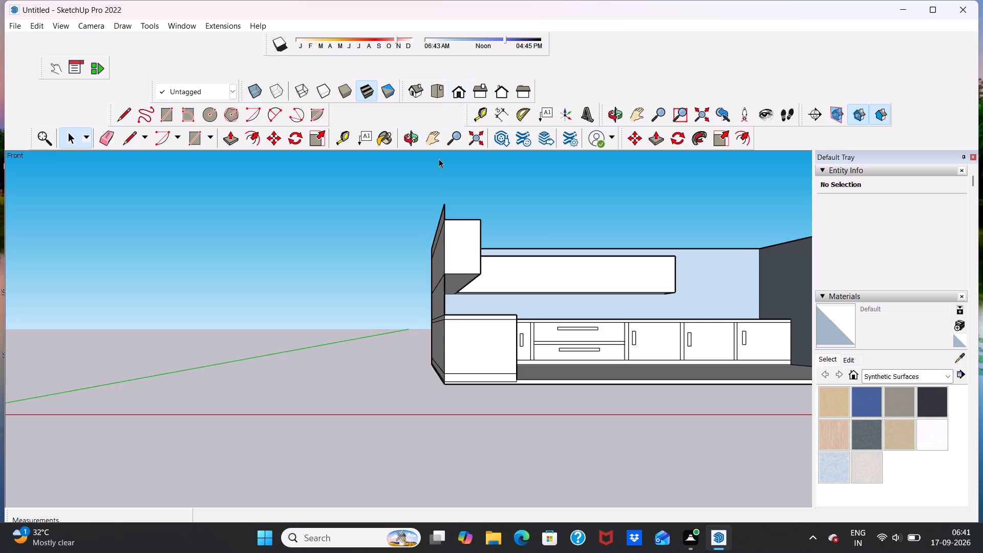
scroll(559, 368, up, 5)
middle_drag(557, 356, 525, 352)
scroll(509, 331, down, 8)
scroll(666, 316, up, 10)
scroll(664, 318, down, 3)
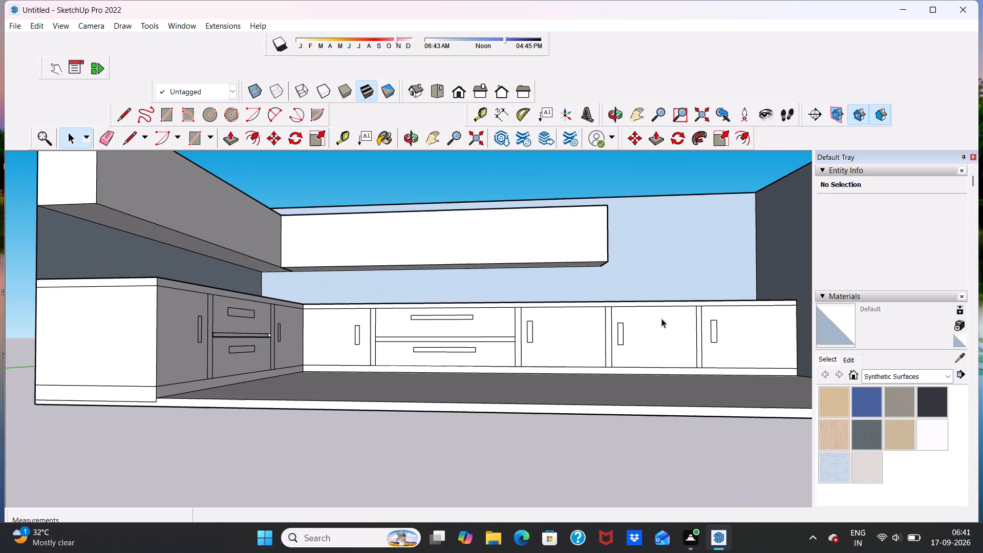
middle_drag(539, 331, 542, 394)
middle_drag(442, 327, 158, 367)
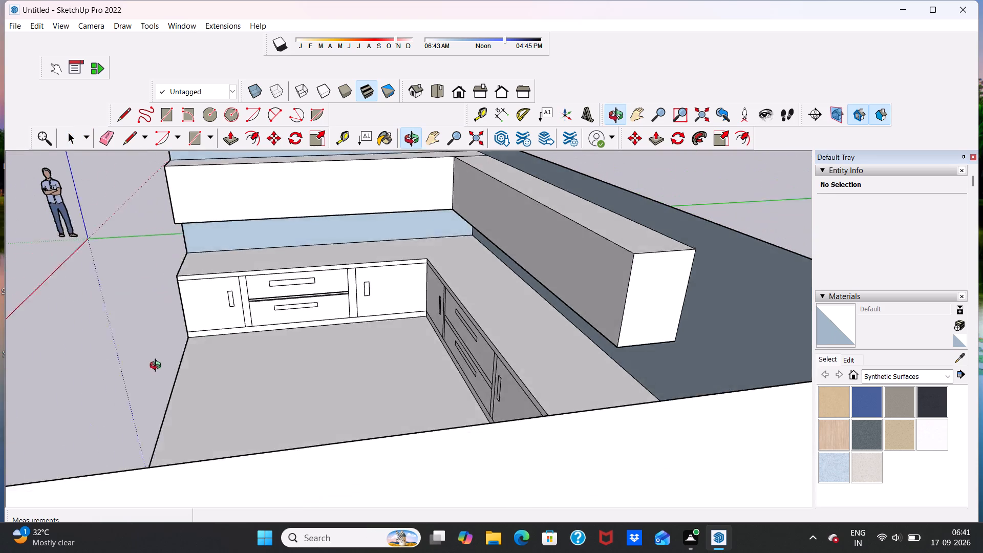
middle_drag(158, 367, 152, 359)
scroll(210, 200, up, 1)
middle_drag(219, 238, 240, 256)
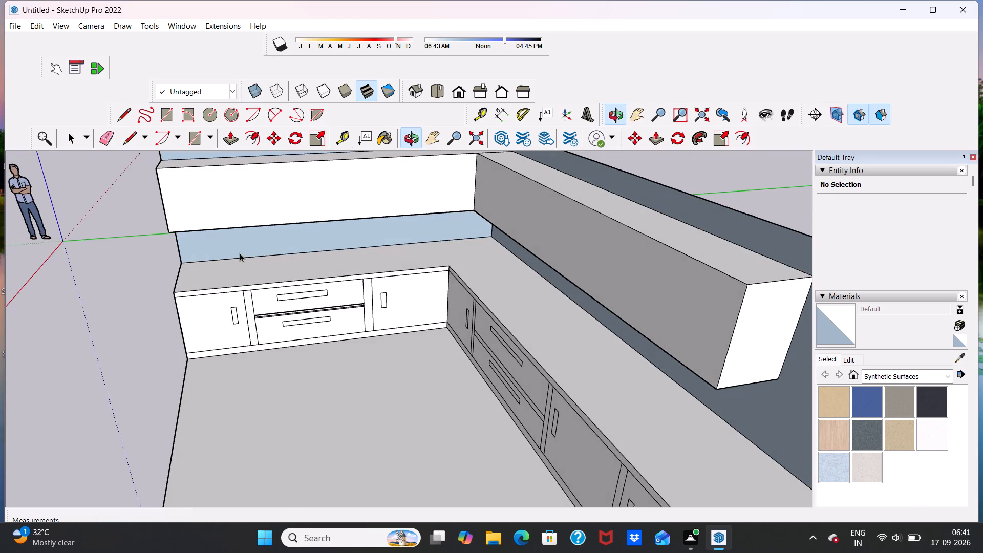
scroll(226, 202, up, 5)
scroll(208, 241, down, 4)
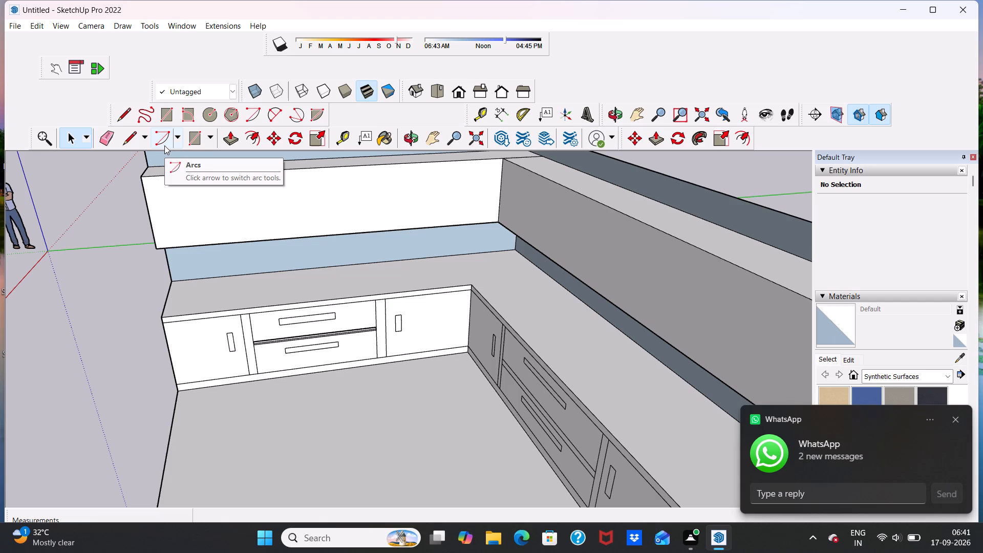
middle_drag(292, 281, 293, 280)
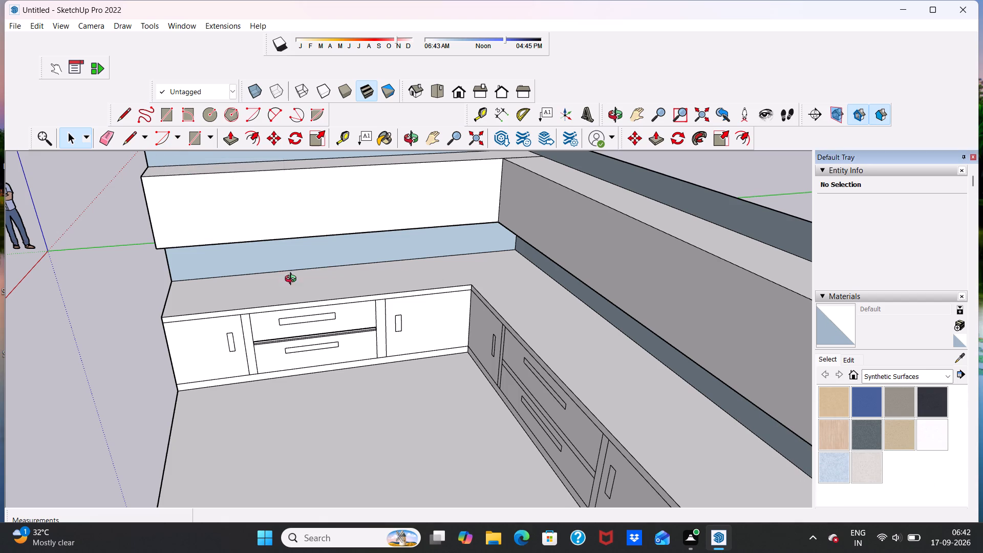
middle_drag(293, 280, 302, 242)
scroll(284, 233, down, 6)
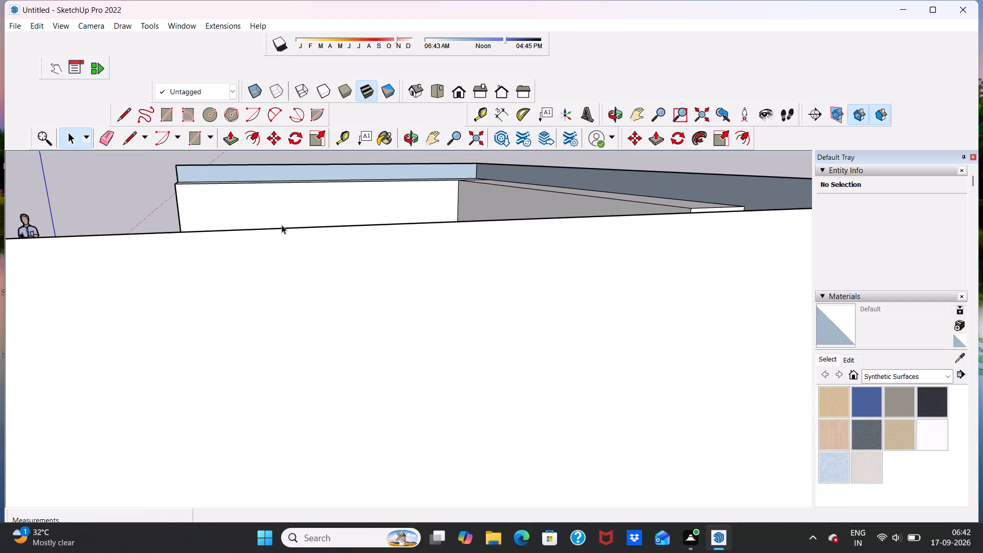
scroll(265, 182, up, 5)
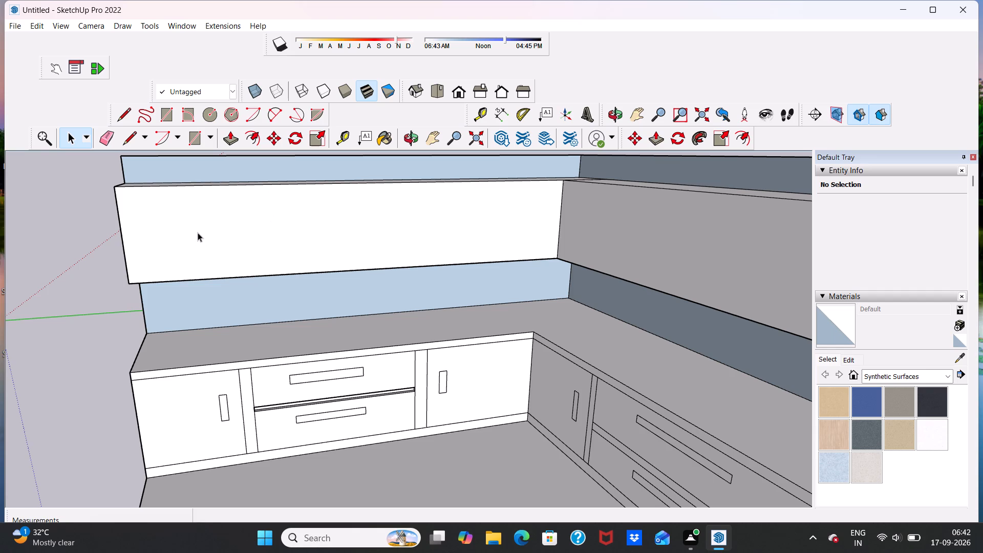
middle_drag(308, 221, 540, 220)
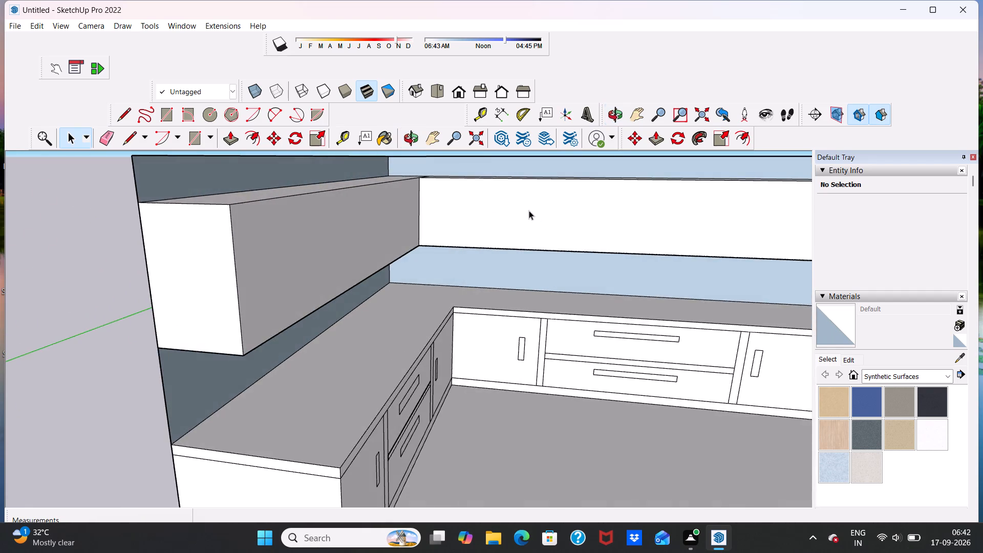
Draw a 3' vertical dividing line across the back-wall upper block's front face, about 5' 8 3/4" from its free end.
scroll(526, 211, down, 5)
scroll(586, 204, up, 1)
middle_drag(552, 214, 585, 215)
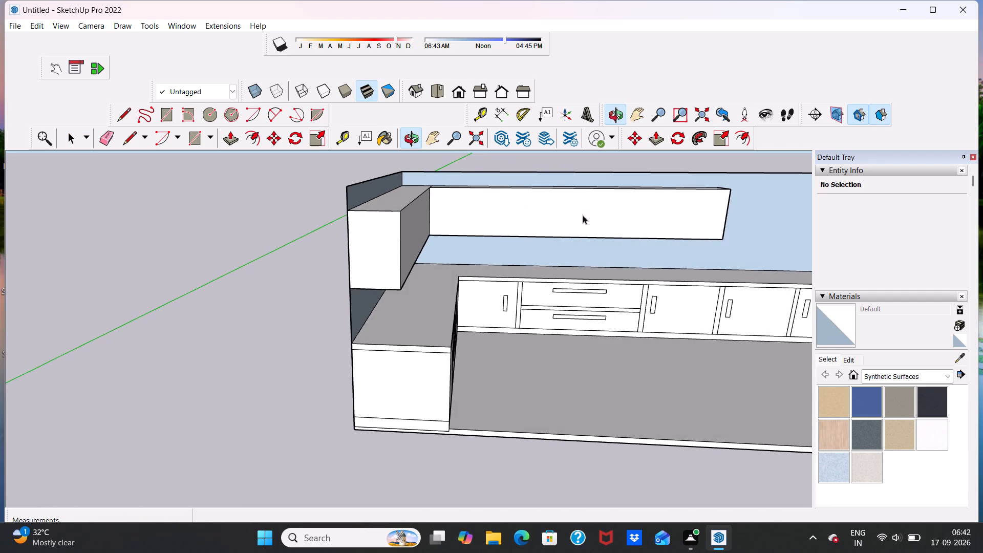
scroll(549, 217, up, 4)
scroll(506, 242, down, 5)
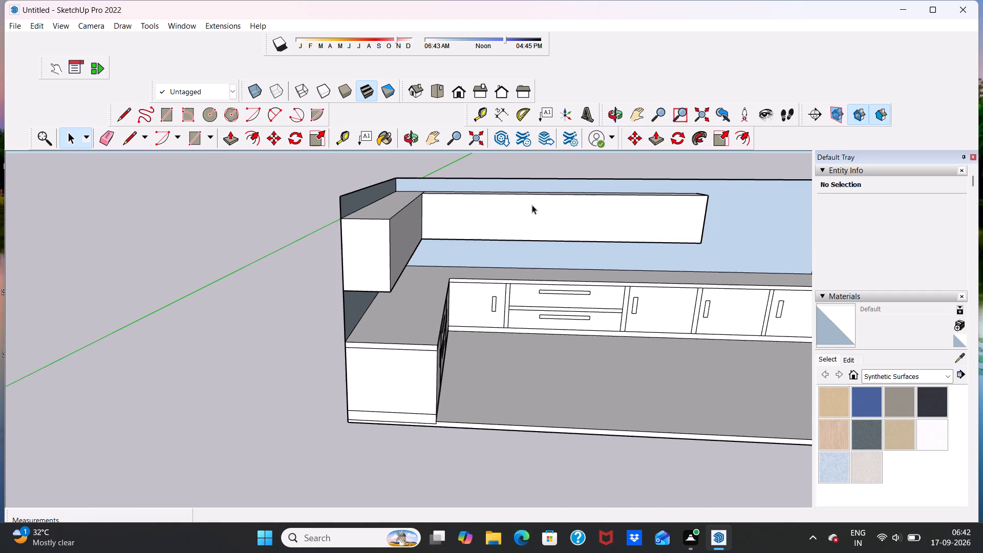
scroll(520, 204, down, 2)
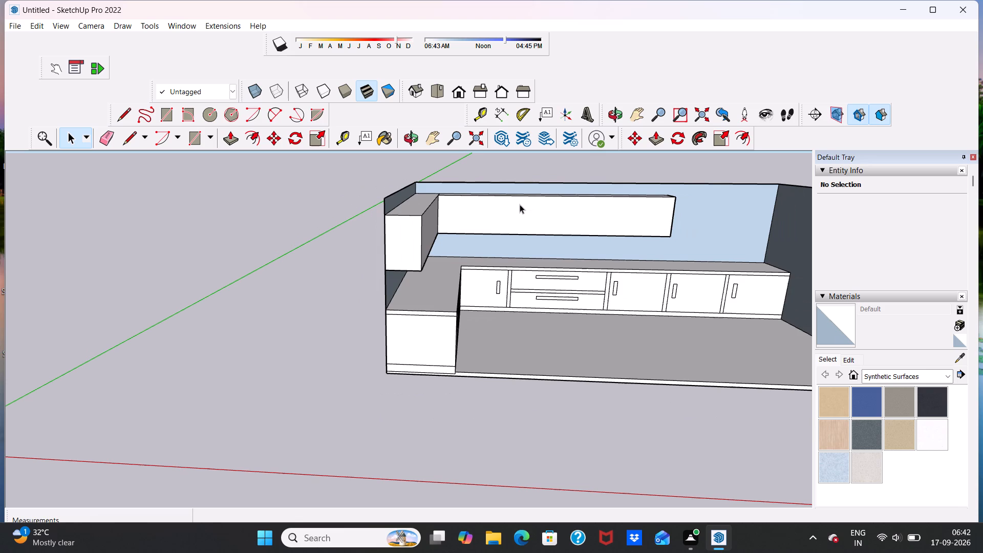
scroll(520, 207, down, 3)
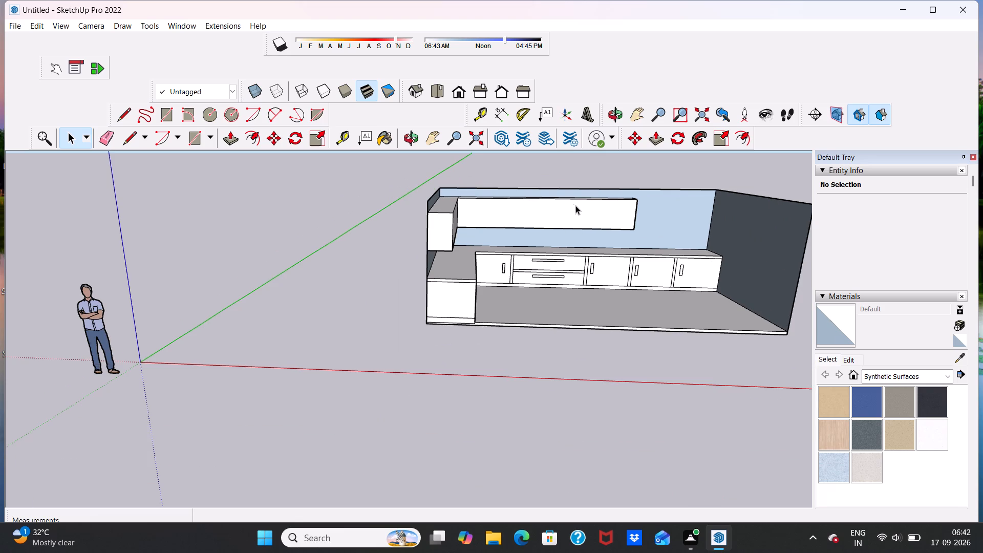
scroll(575, 205, up, 5)
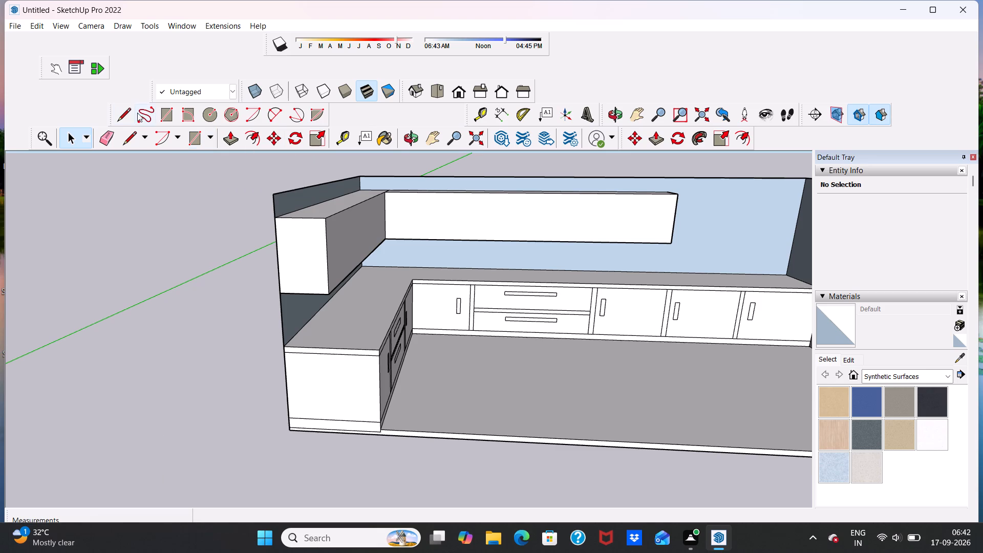
click(121, 111)
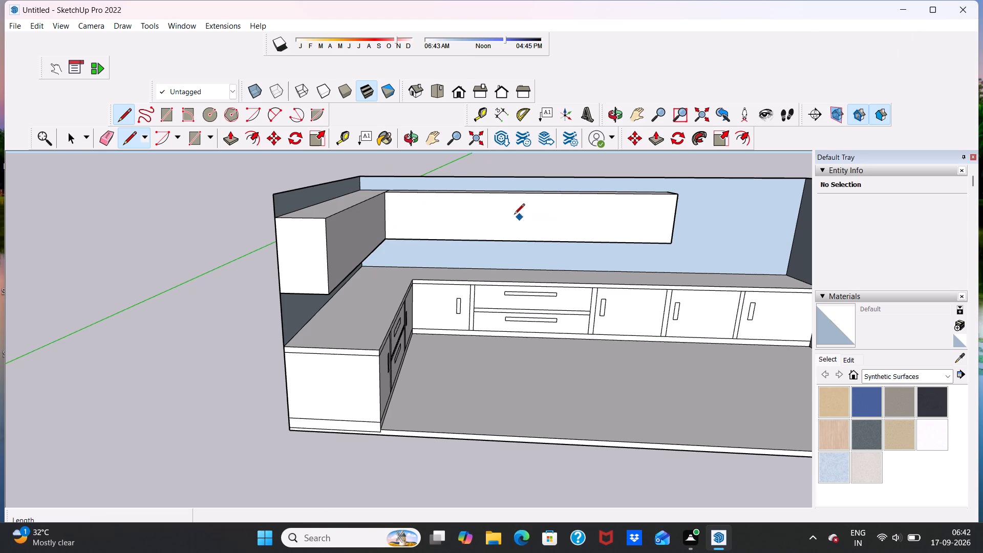
scroll(513, 210, up, 3)
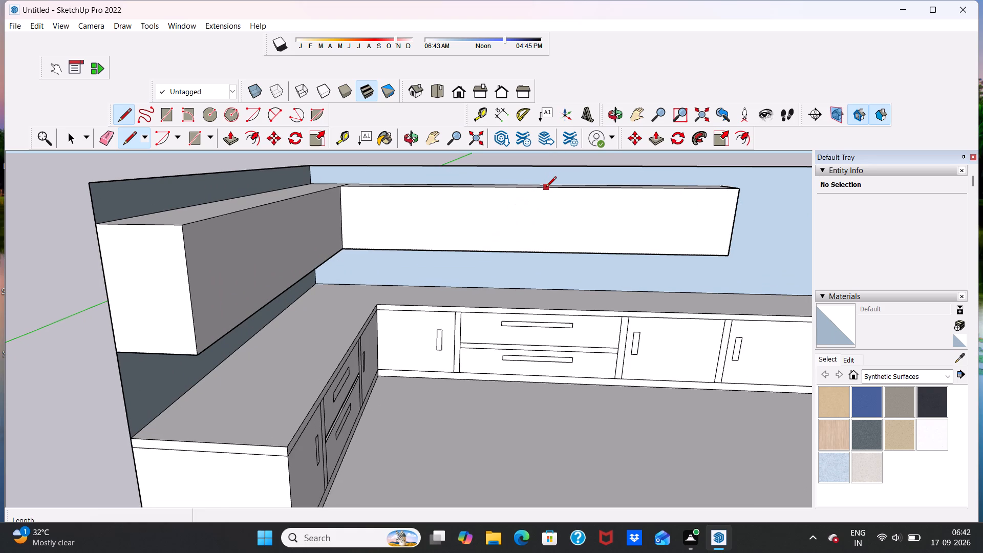
click(607, 190)
click(602, 254)
Draw a 3' vertical line midway between that divider and the free end of the back-wall upper block's front.
scroll(661, 221, down, 3)
middle_drag(674, 303, 655, 224)
scroll(655, 224, down, 1)
scroll(648, 252, up, 3)
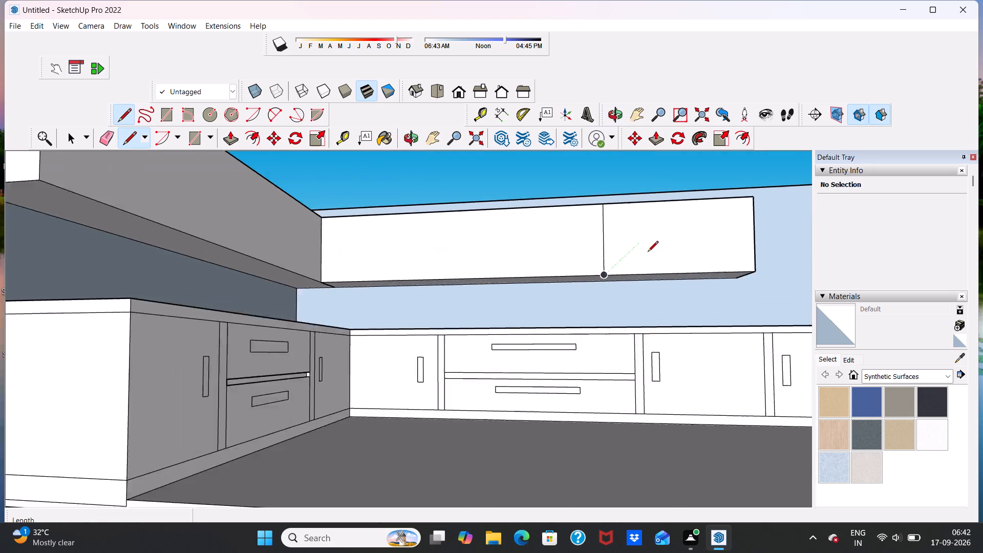
scroll(648, 252, up, 7)
scroll(644, 275, down, 13)
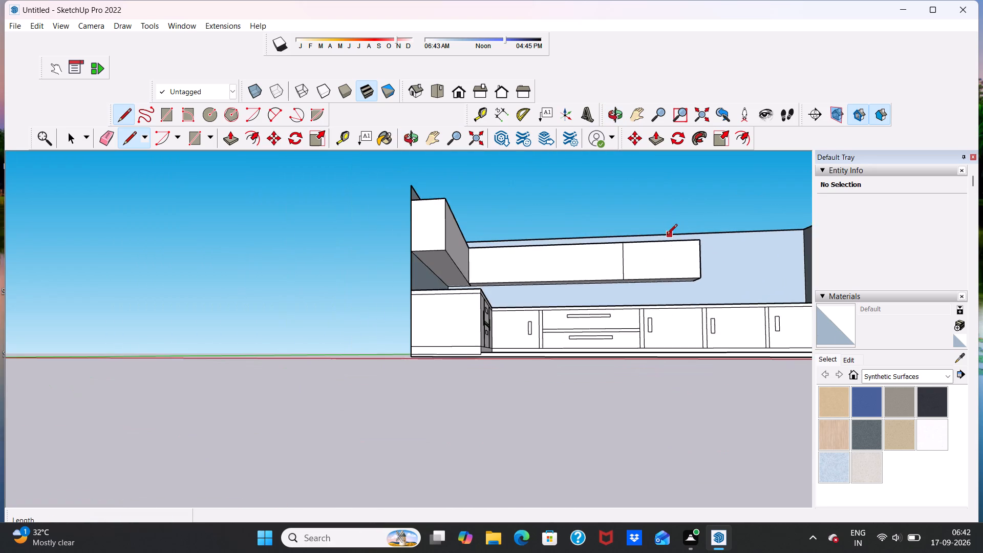
scroll(664, 235, up, 12)
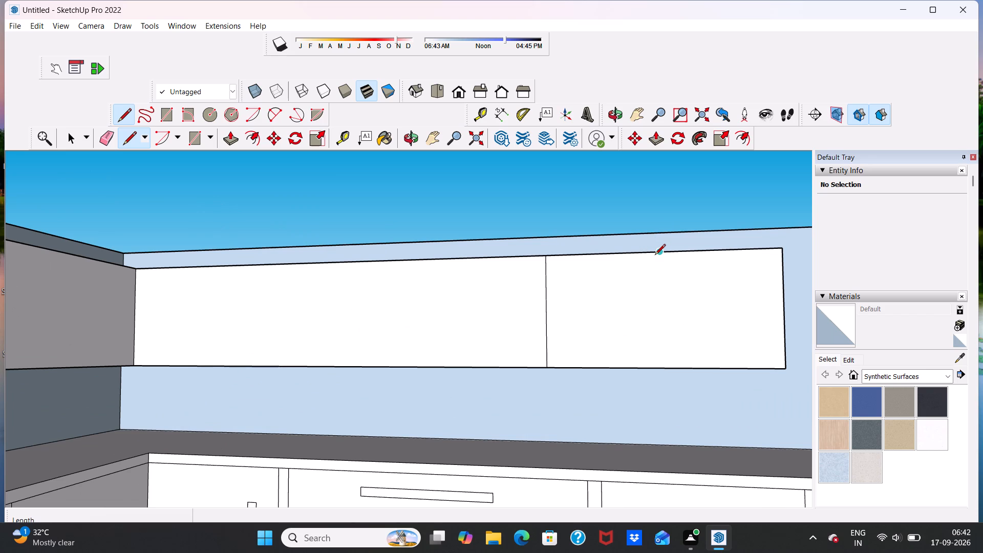
click(655, 256)
click(660, 366)
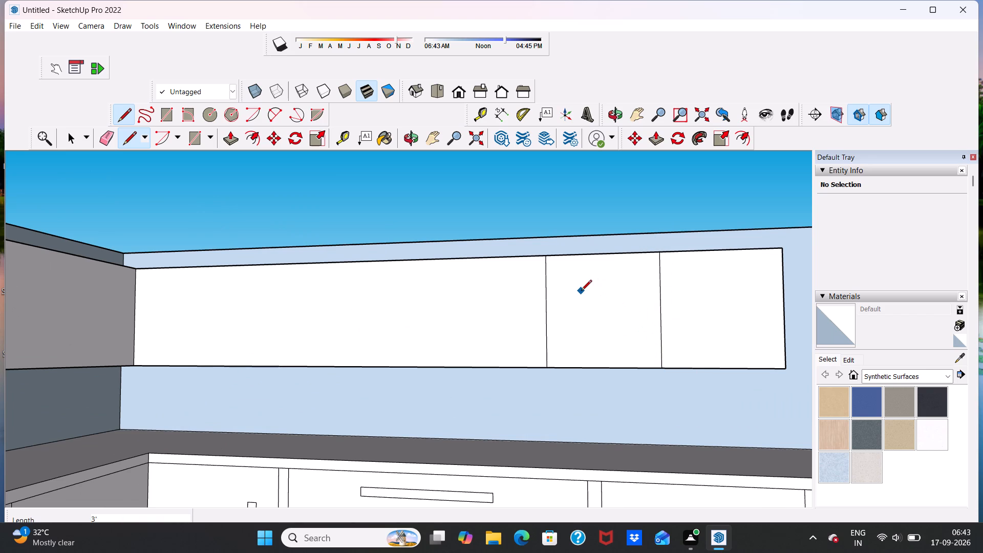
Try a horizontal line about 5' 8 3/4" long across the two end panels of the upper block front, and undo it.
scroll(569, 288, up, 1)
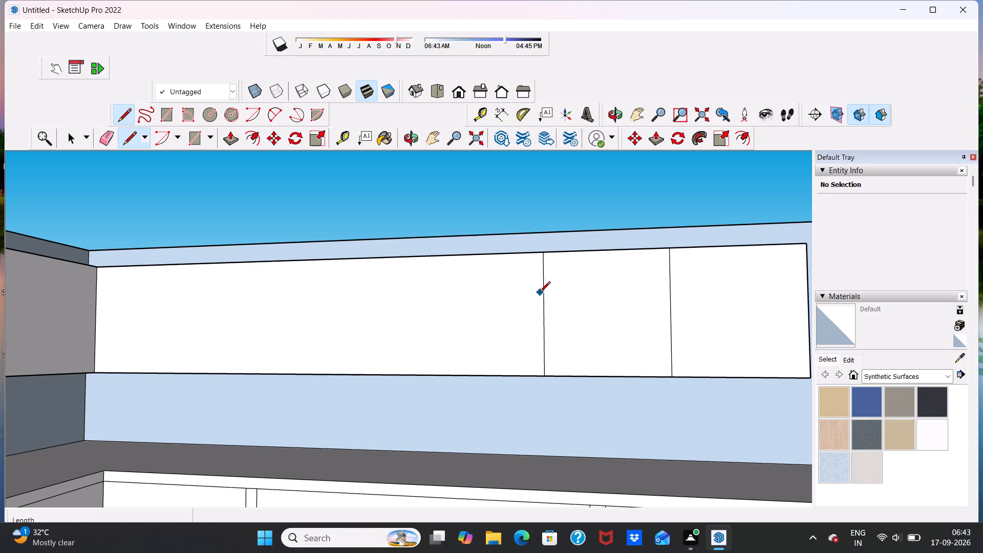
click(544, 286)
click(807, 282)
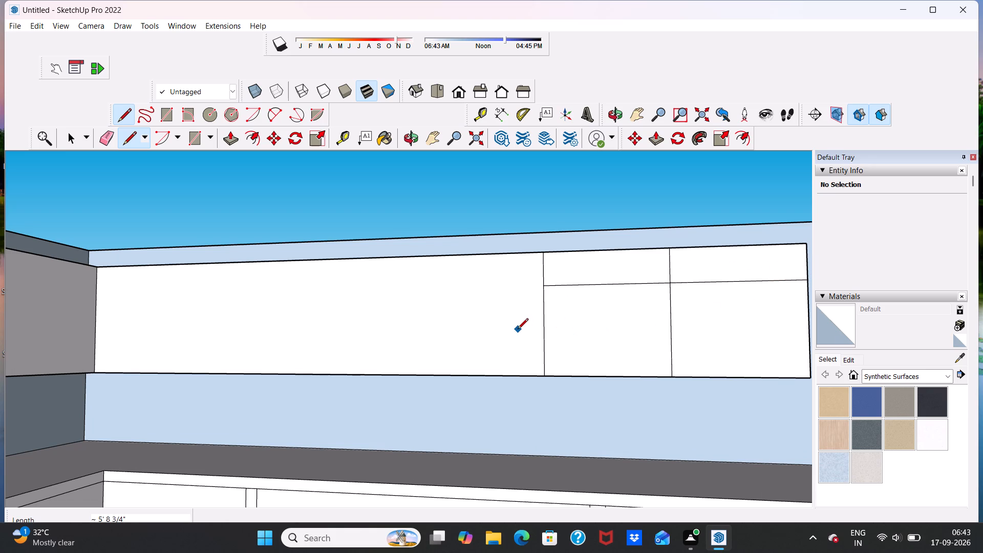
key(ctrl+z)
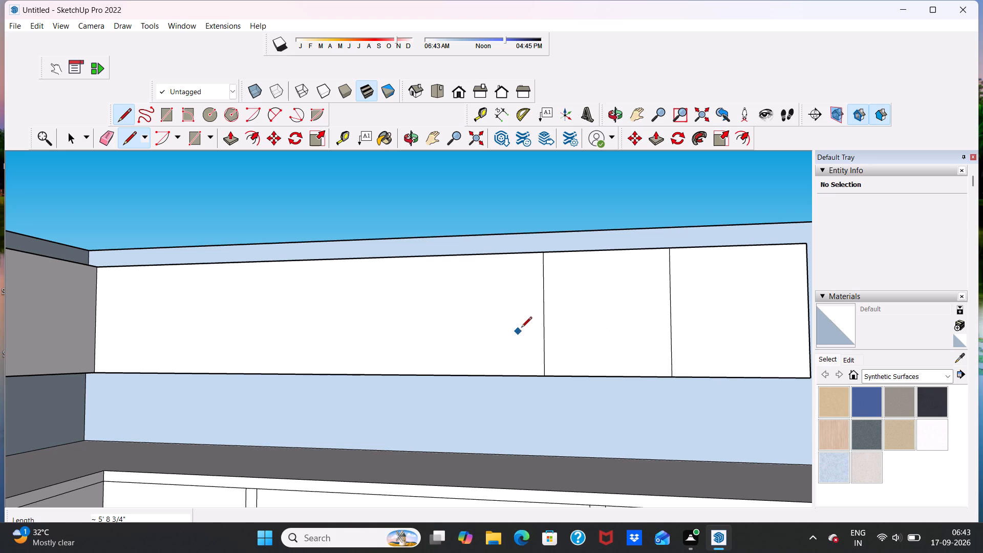
Draw two horizontal lines about 5' 8 3/4" long across the upper block's two end panels, dividing them into six panes.
click(546, 287)
click(805, 283)
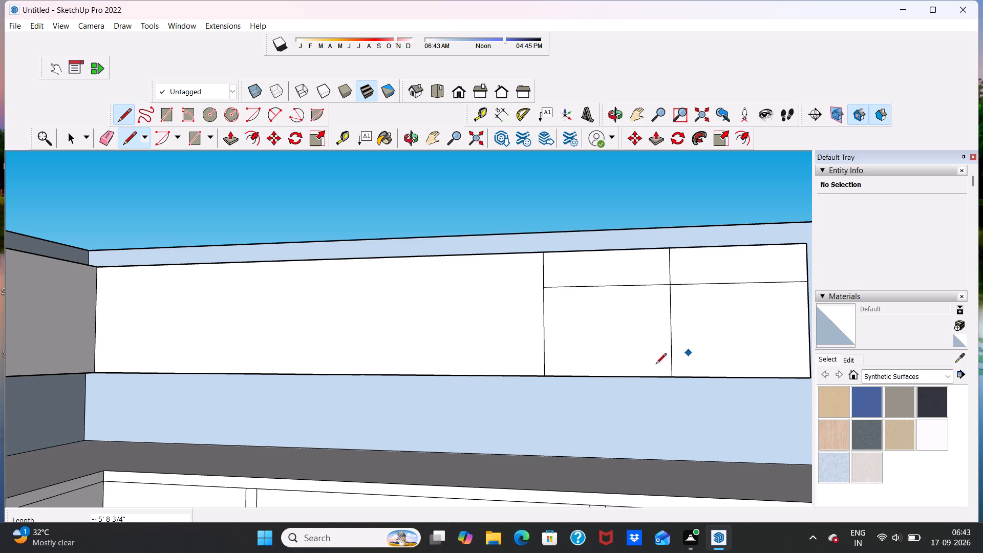
click(545, 335)
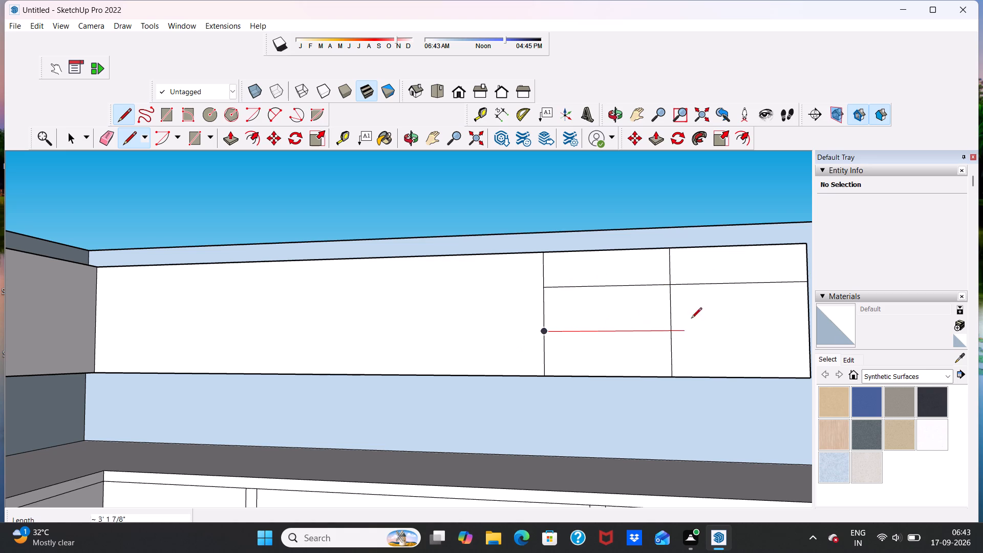
click(807, 327)
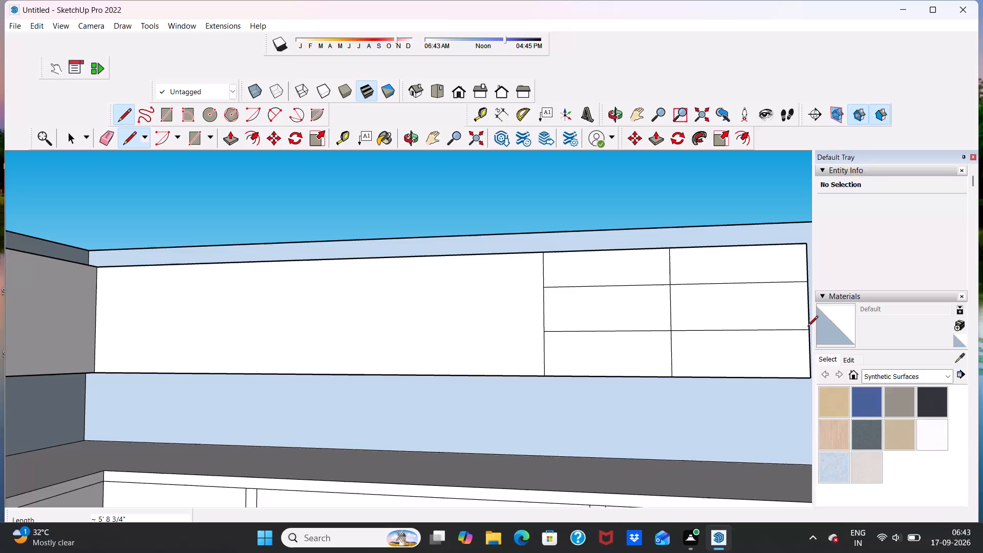
key(space)
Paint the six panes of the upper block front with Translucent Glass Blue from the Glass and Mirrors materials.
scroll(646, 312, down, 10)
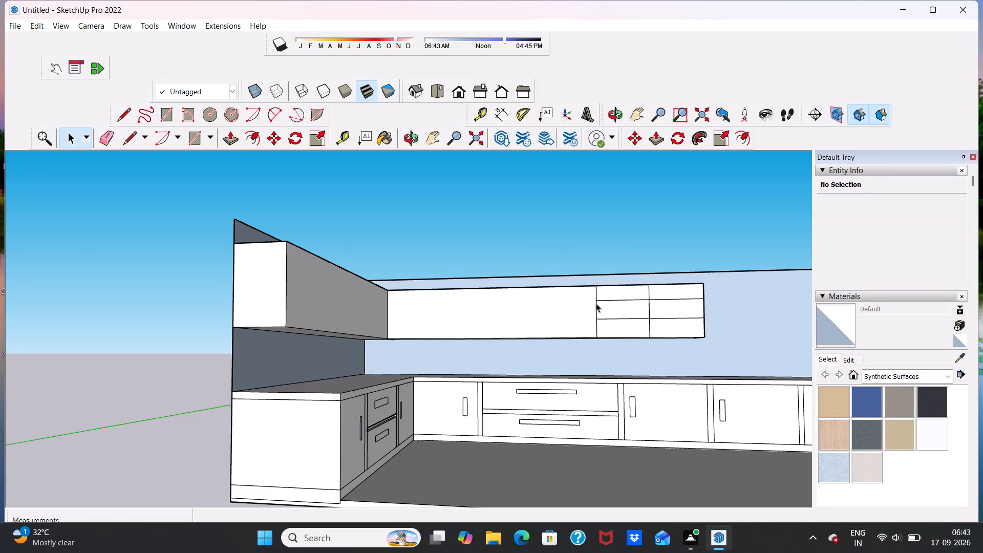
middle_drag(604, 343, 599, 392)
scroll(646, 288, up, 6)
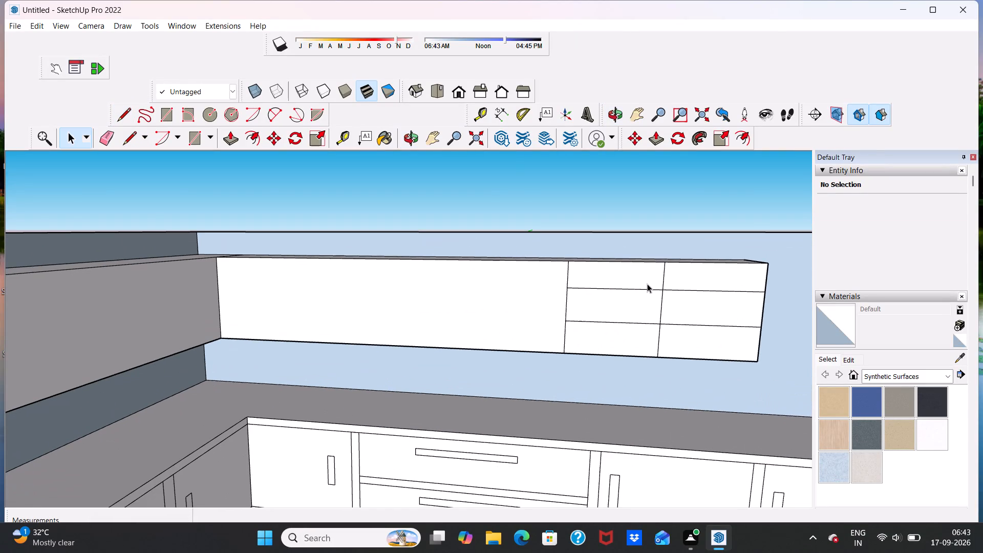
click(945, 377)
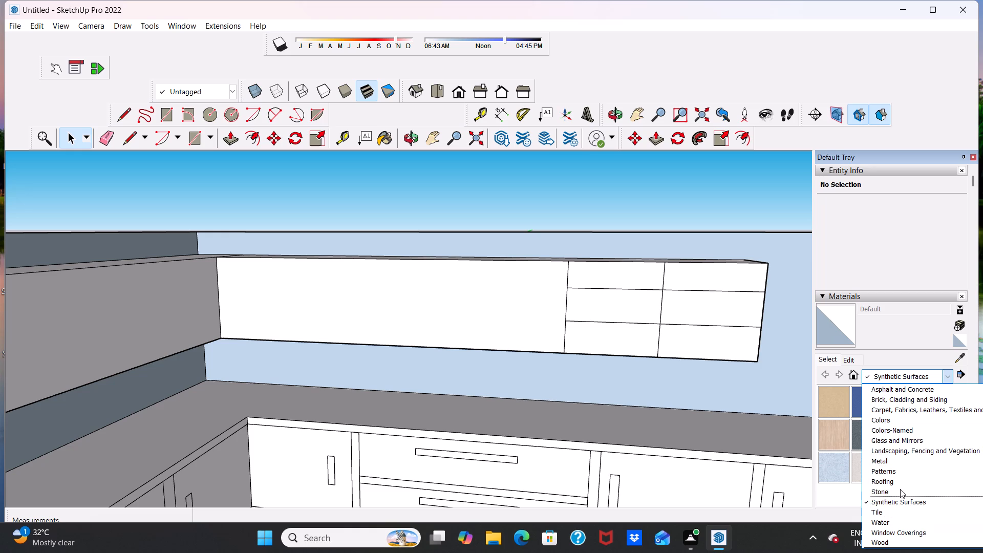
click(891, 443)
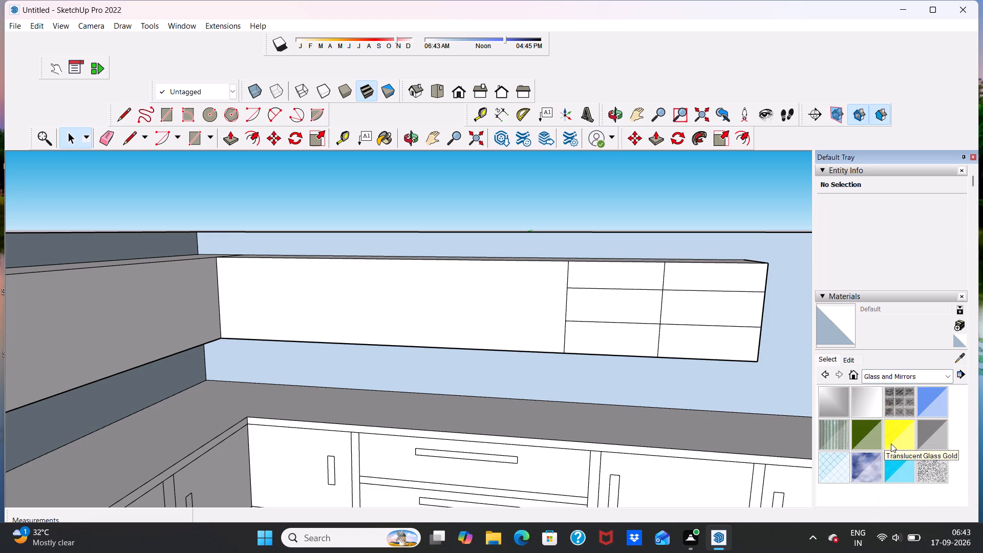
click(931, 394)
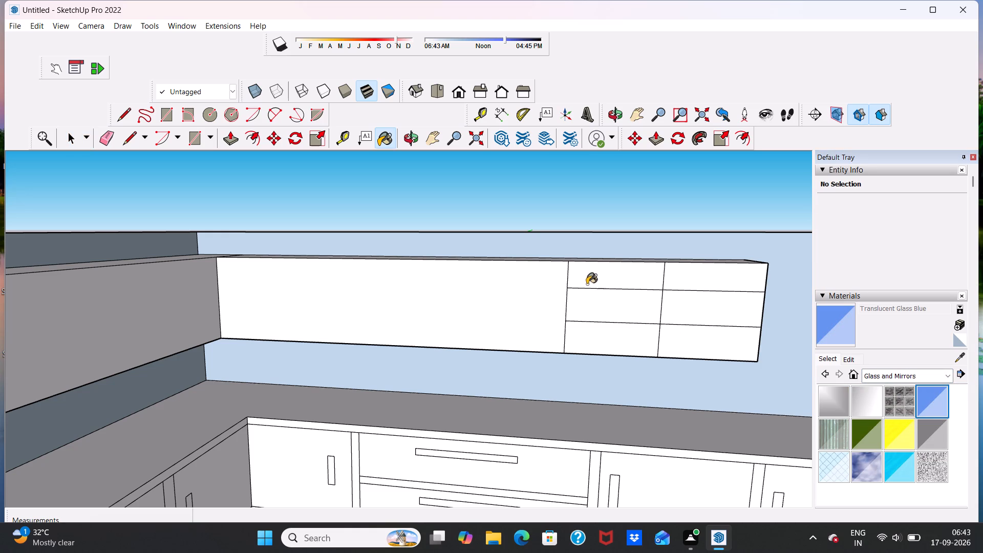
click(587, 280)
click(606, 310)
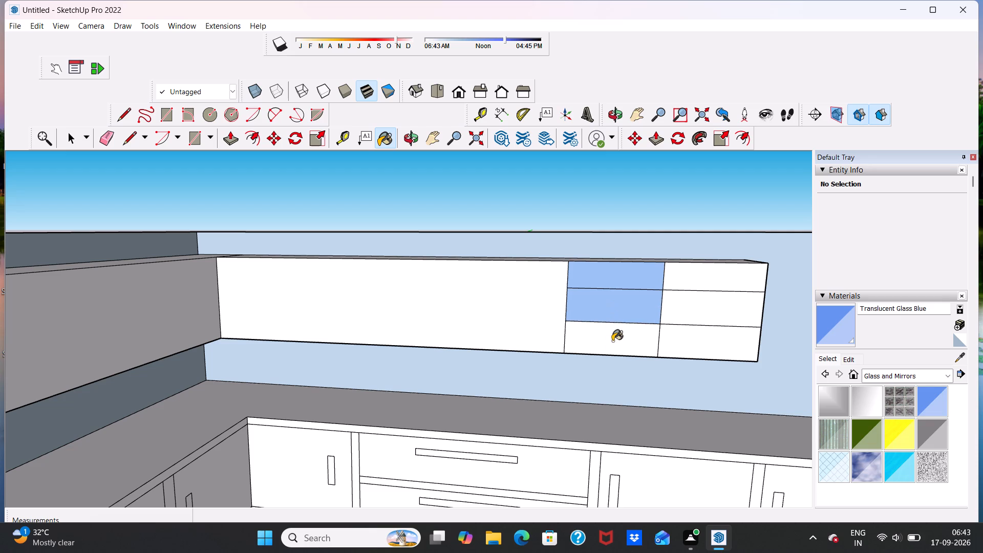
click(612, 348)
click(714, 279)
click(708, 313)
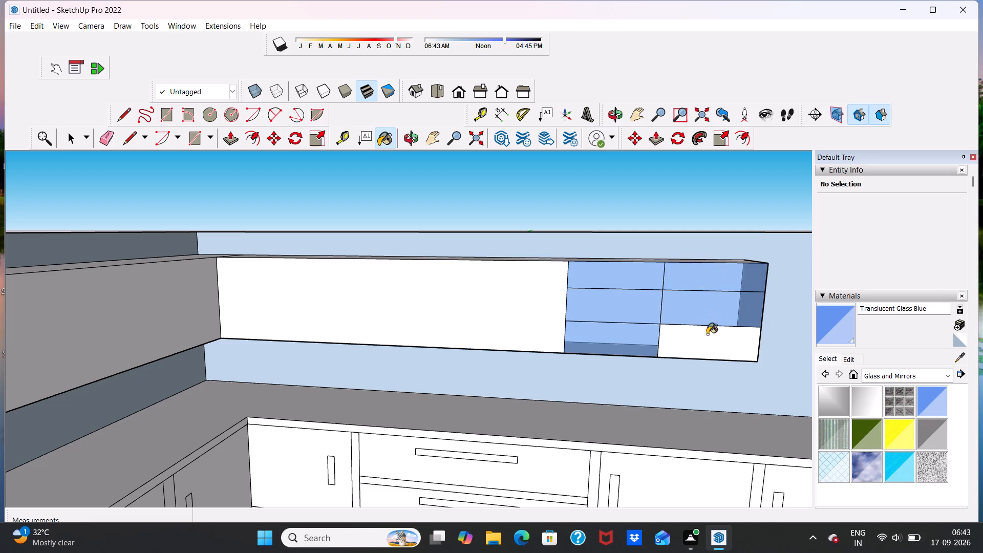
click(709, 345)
Repaint all six panes of the upper block front with the Translucent Glass Gold material.
scroll(708, 337, down, 4)
middle_drag(670, 385, 656, 336)
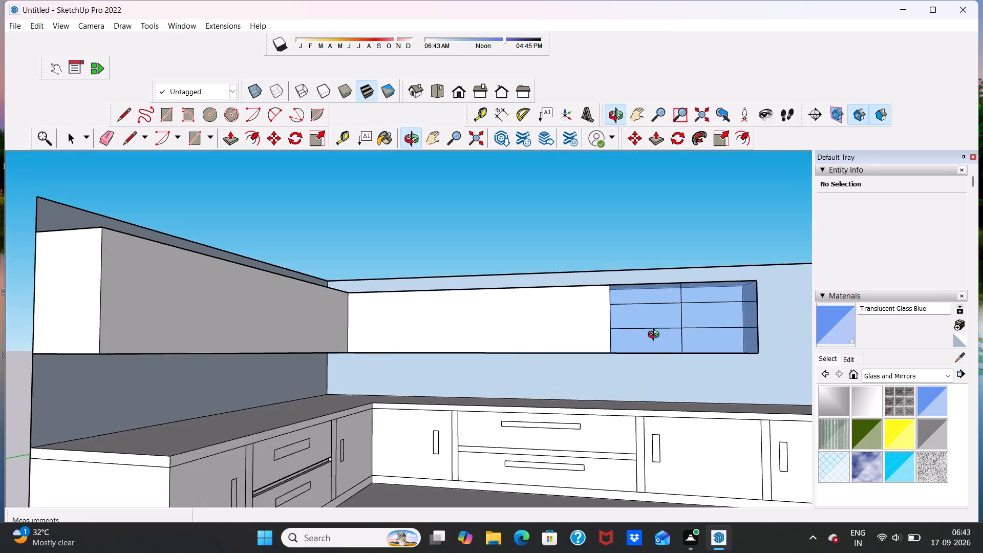
middle_drag(656, 336, 656, 330)
scroll(651, 339, up, 8)
scroll(651, 339, down, 7)
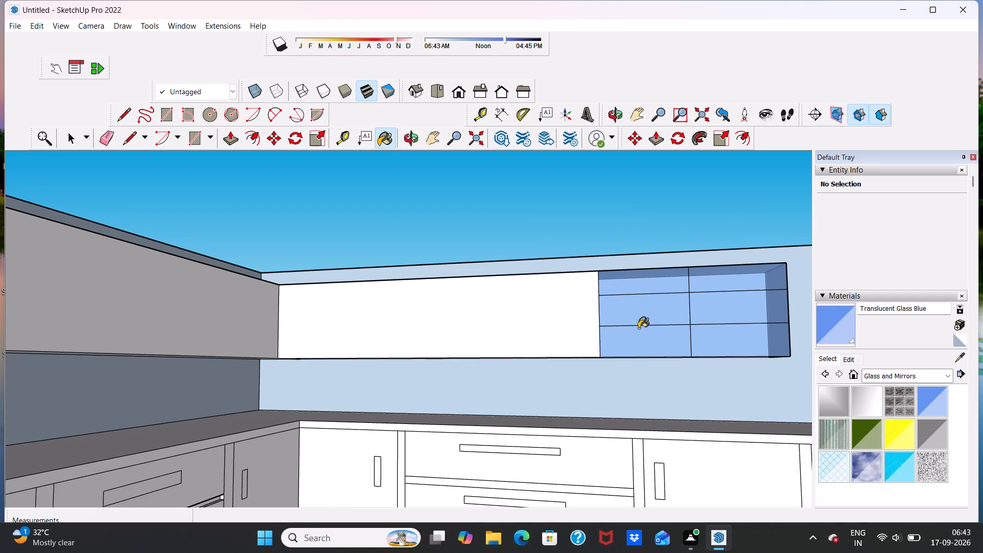
click(891, 427)
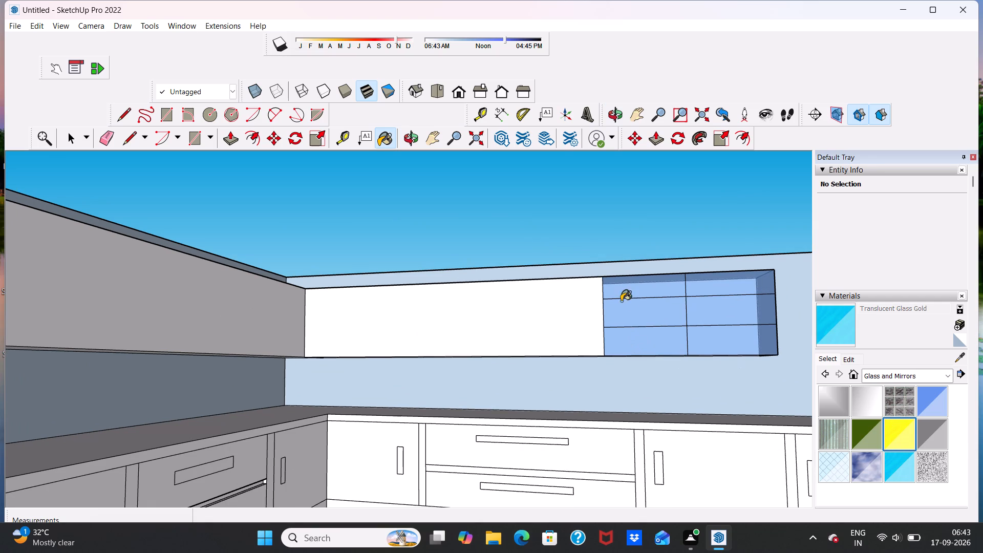
click(627, 291)
click(634, 315)
click(644, 345)
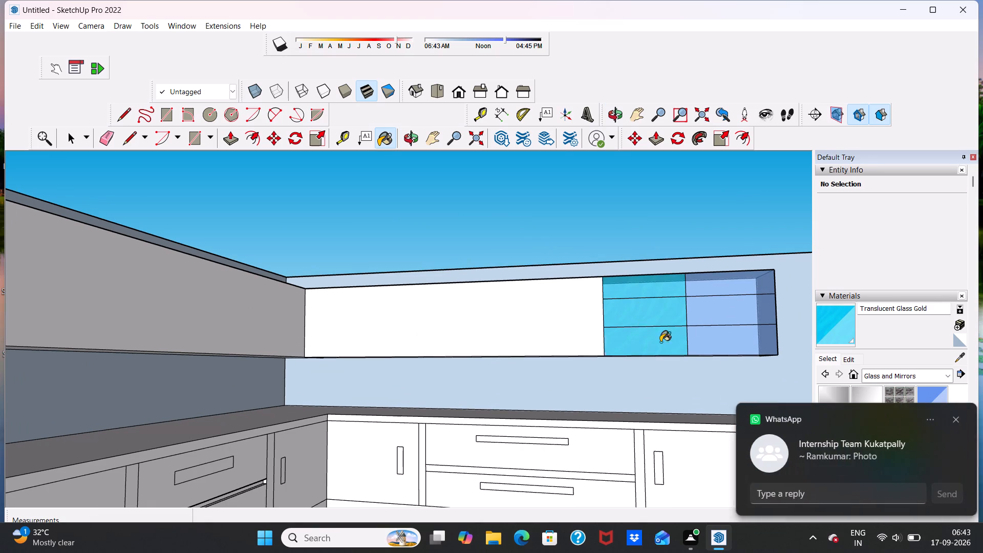
click(709, 339)
click(708, 308)
click(706, 283)
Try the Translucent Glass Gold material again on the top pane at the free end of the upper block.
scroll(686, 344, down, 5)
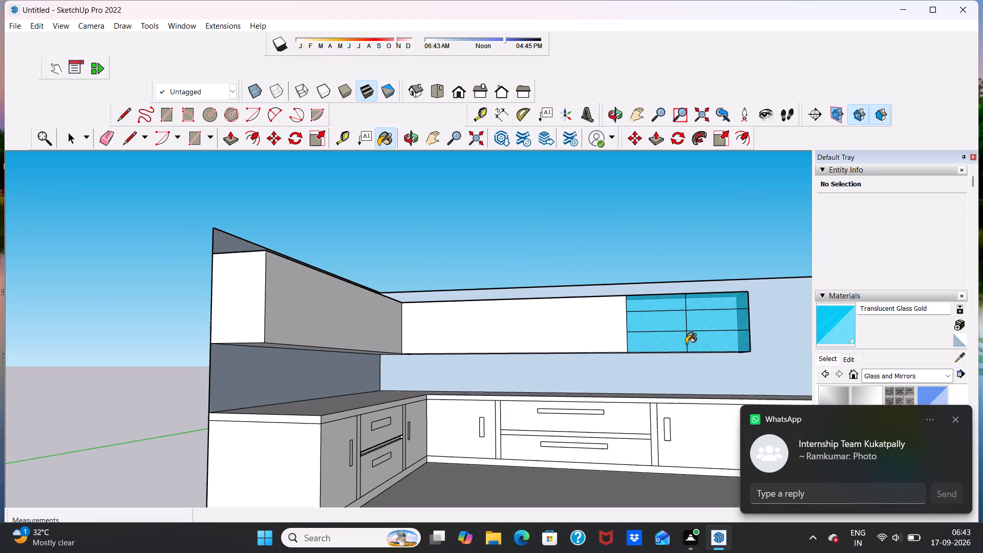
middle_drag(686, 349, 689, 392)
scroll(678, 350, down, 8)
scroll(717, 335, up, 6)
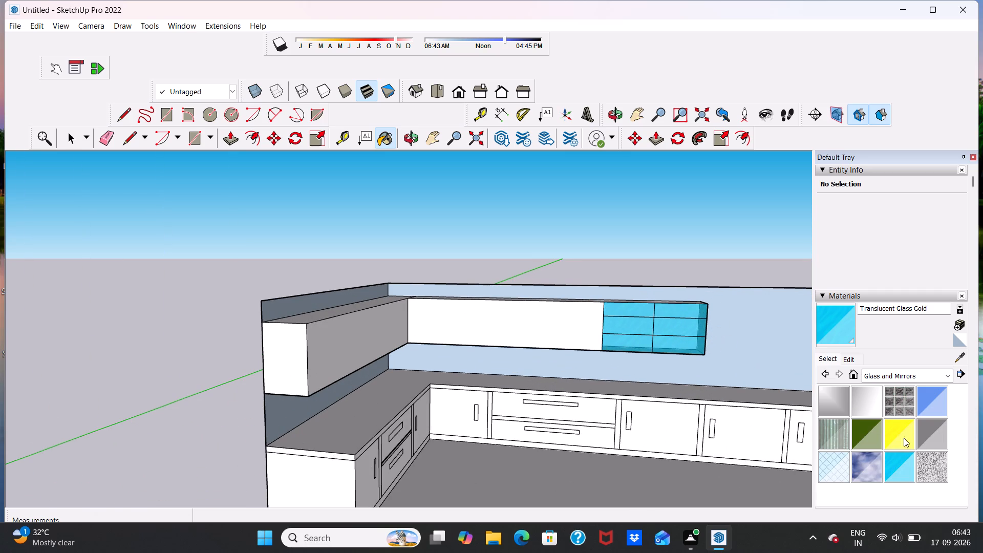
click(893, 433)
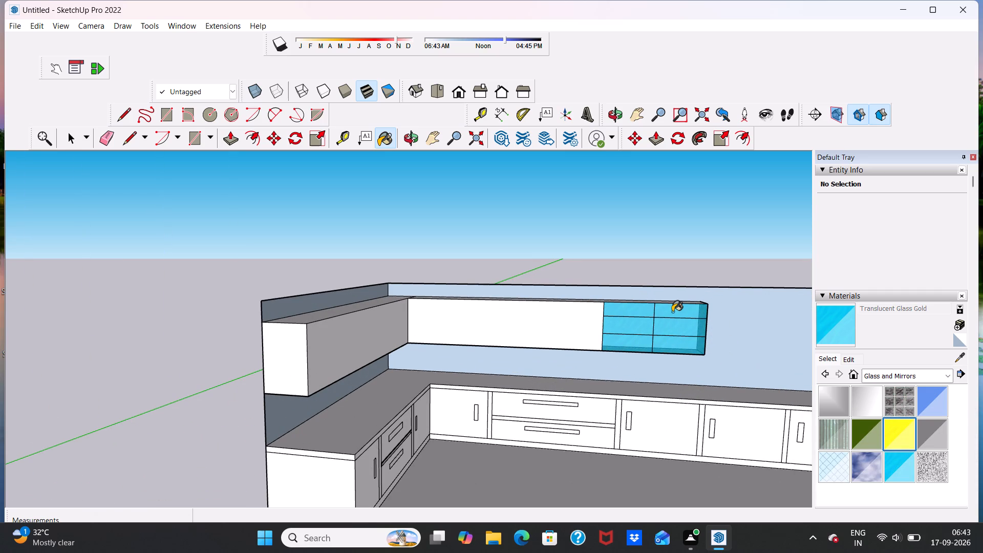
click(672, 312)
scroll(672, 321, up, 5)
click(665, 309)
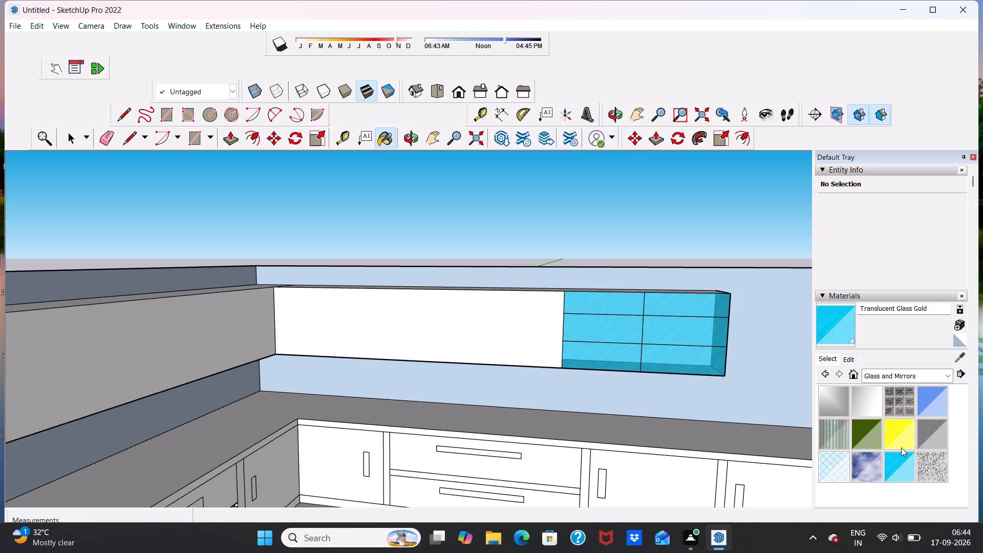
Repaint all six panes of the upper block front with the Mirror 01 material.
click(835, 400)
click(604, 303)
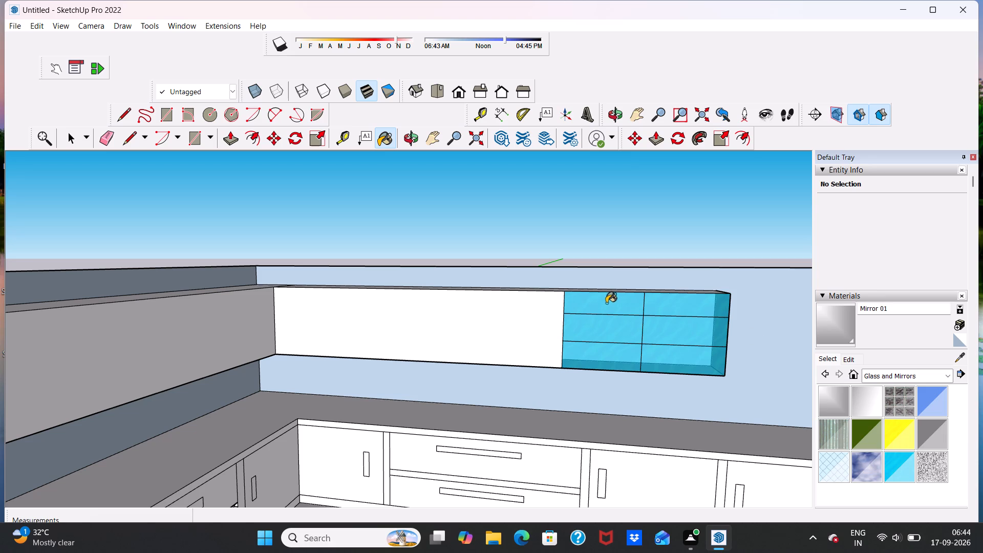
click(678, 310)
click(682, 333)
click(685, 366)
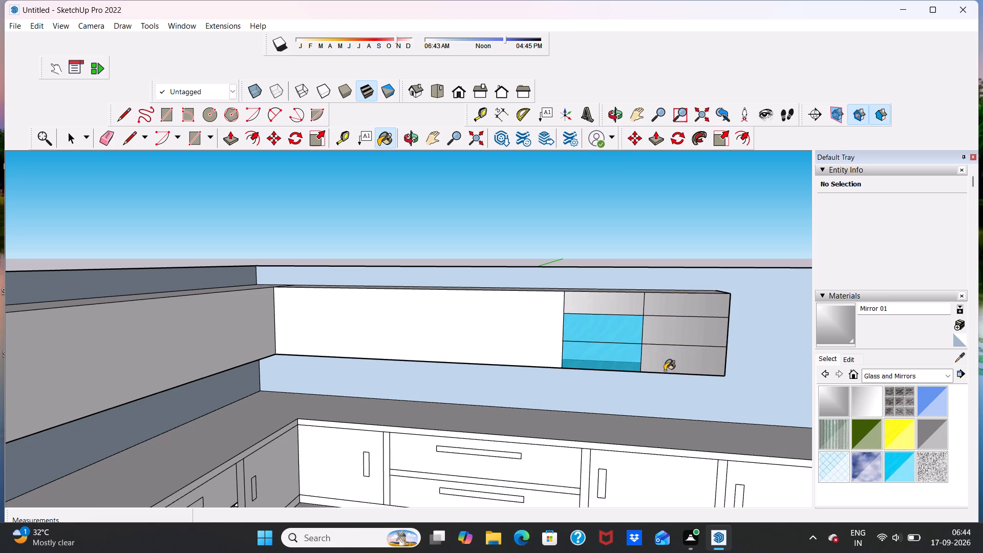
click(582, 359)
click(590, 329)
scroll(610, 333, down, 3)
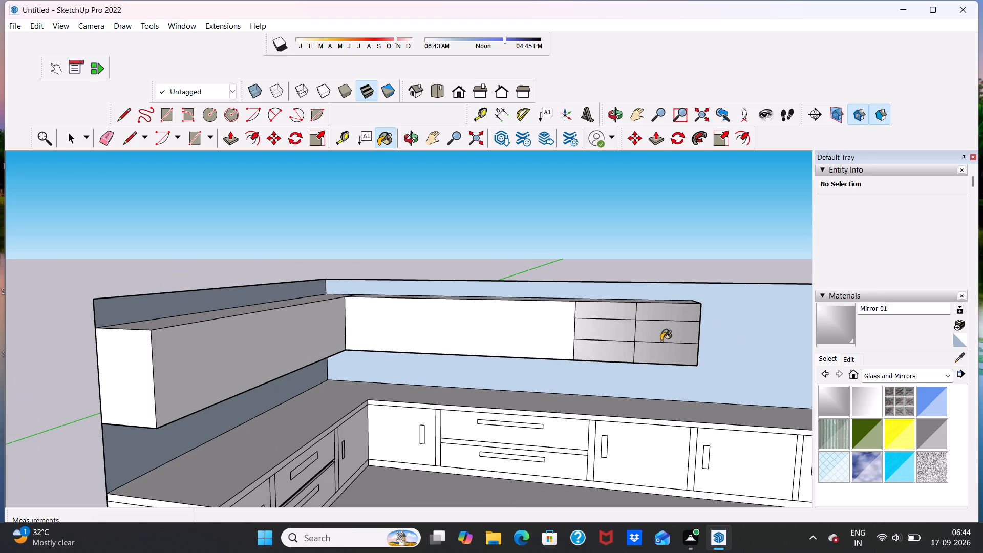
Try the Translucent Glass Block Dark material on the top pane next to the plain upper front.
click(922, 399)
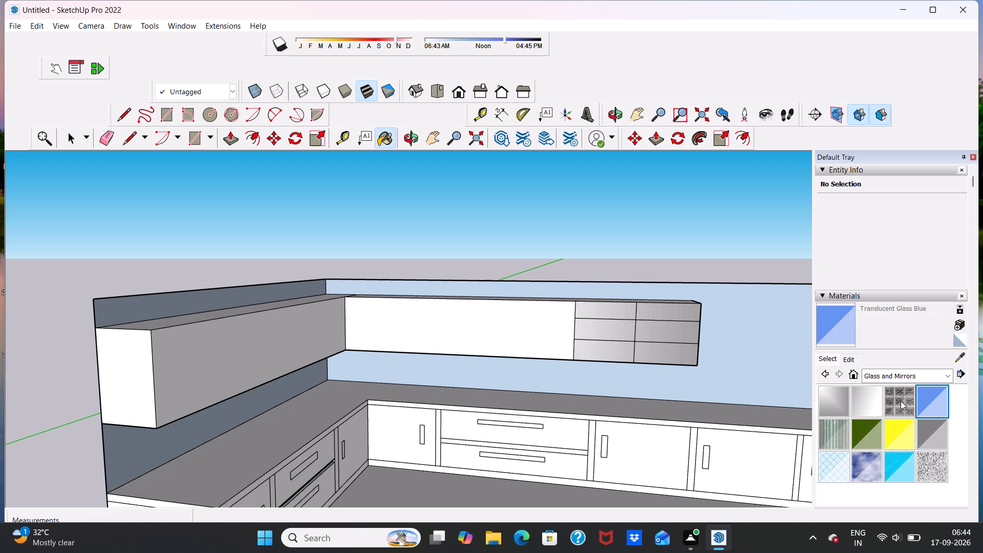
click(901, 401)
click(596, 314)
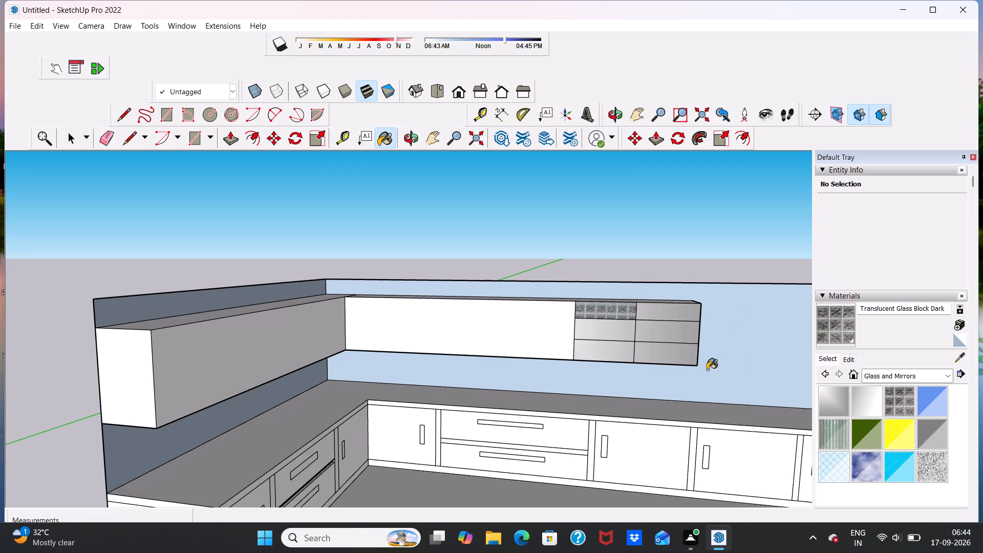
Repaint all six panes of the upper block front with Translucent Glass Blue.
click(925, 405)
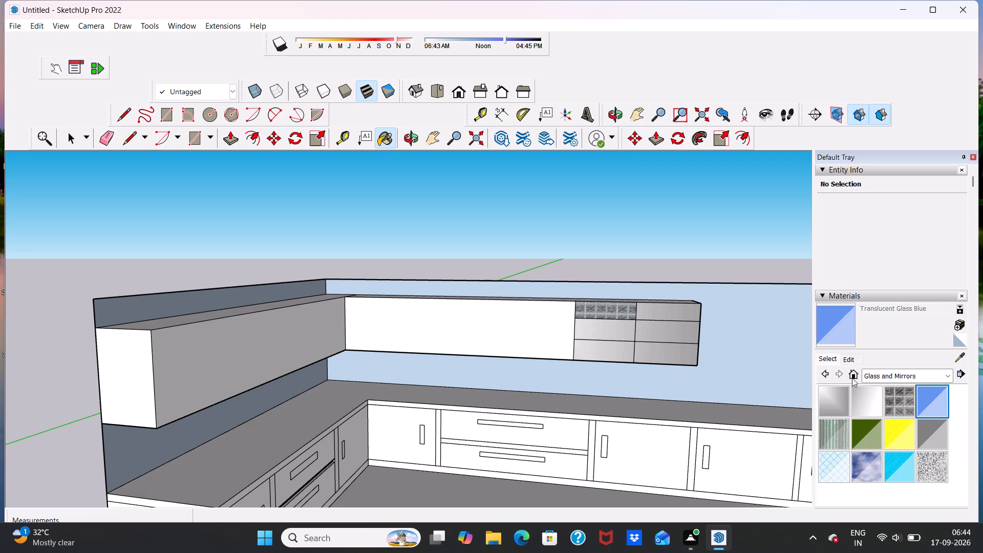
click(608, 311)
click(666, 310)
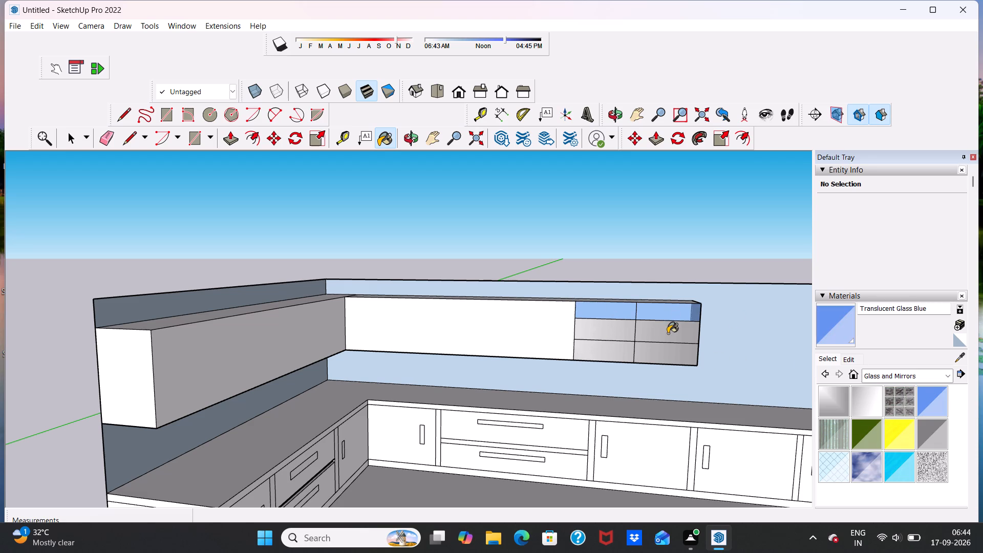
click(668, 333)
click(661, 359)
click(603, 361)
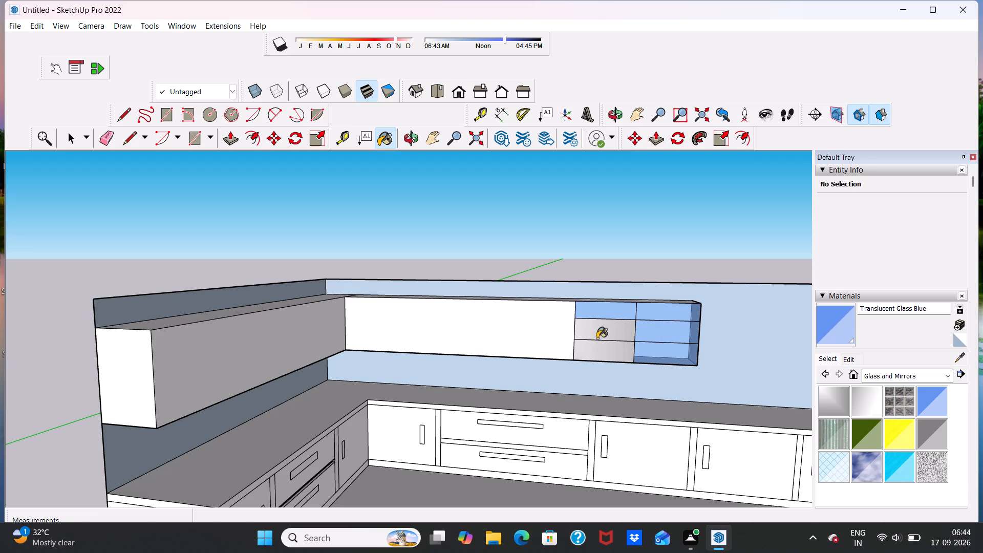
click(598, 338)
click(607, 354)
scroll(607, 354, down, 8)
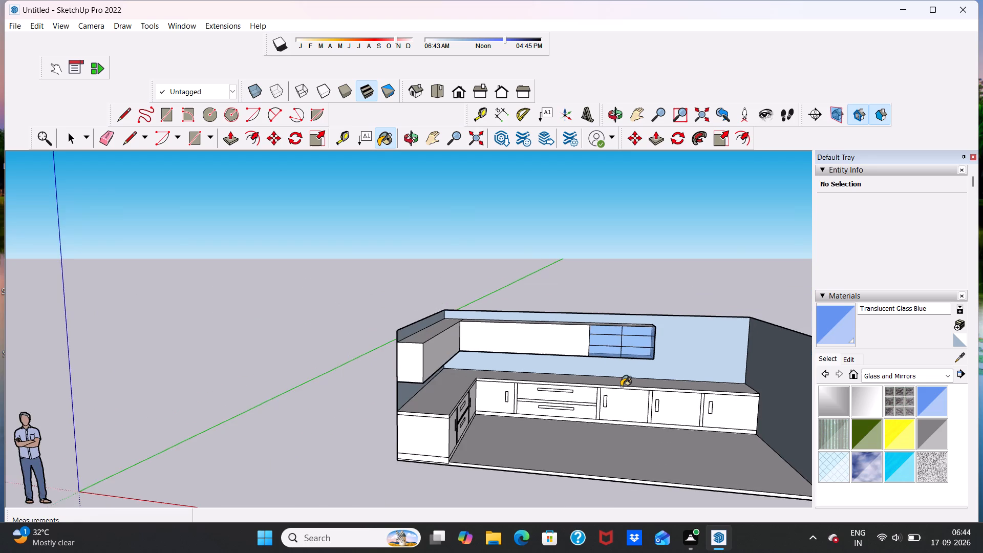
scroll(621, 387, up, 2)
key(space)
Examine the whole room and the upper block's glazed panes from several distances and angles.
scroll(608, 373, down, 1)
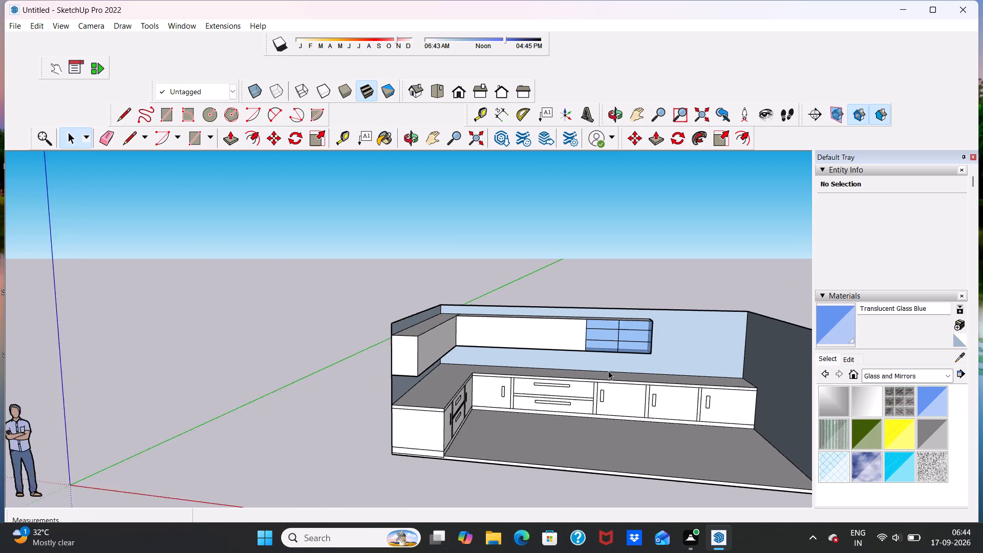
scroll(608, 371, down, 8)
scroll(701, 344, up, 2)
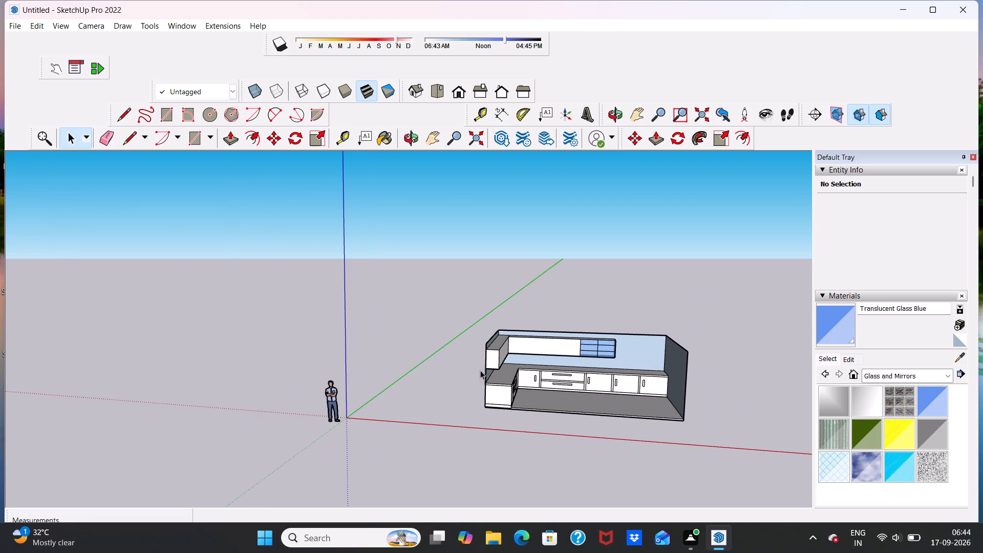
scroll(639, 370, up, 11)
middle_drag(597, 356, 623, 314)
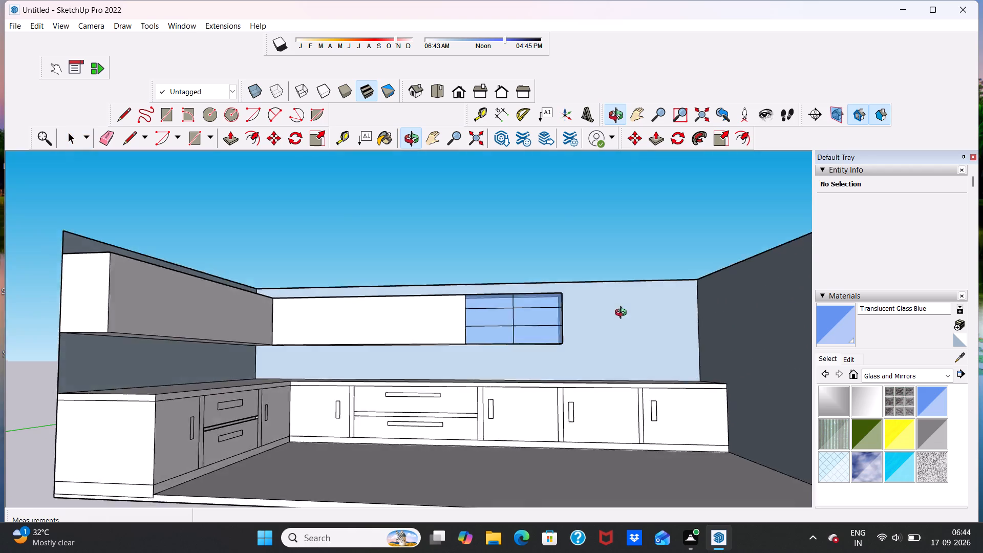
middle_drag(623, 314, 586, 368)
scroll(603, 347, up, 3)
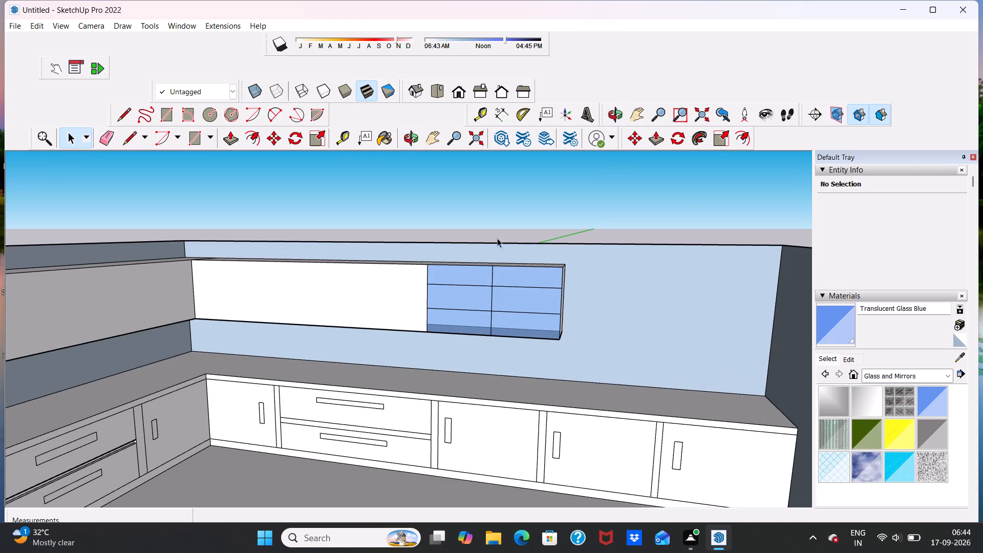
Set the camera to the standard Front view, framing the back wall and its blocks.
click(454, 89)
scroll(599, 292, up, 1)
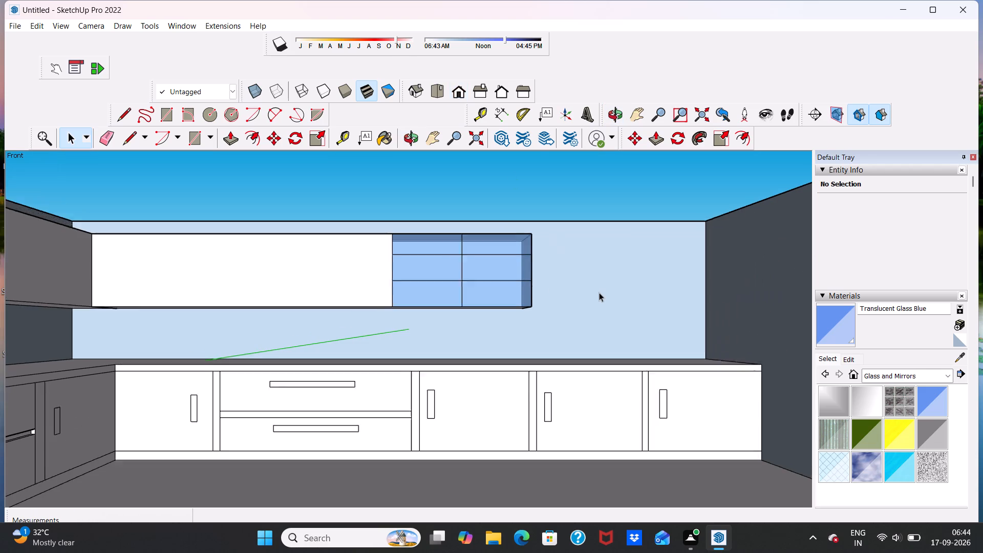
scroll(599, 292, up, 1)
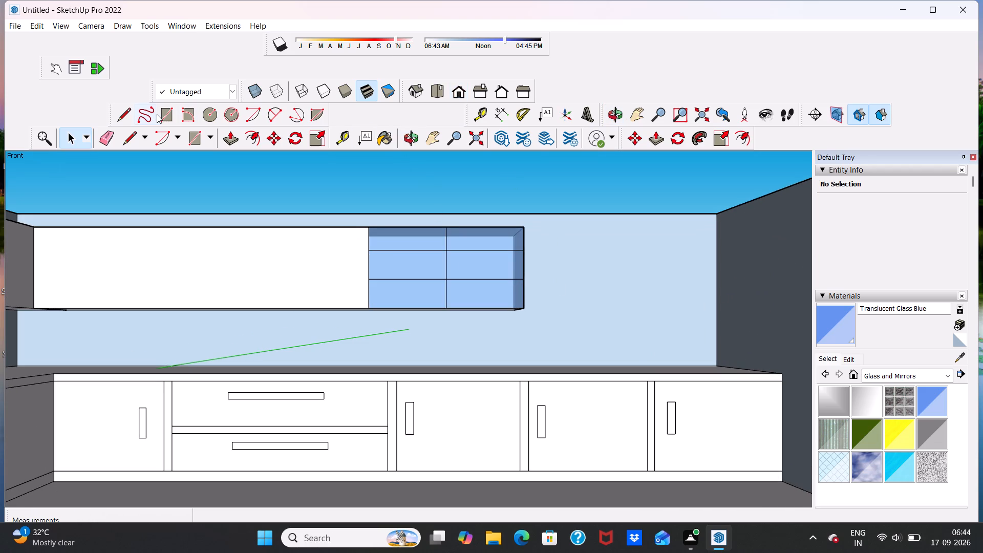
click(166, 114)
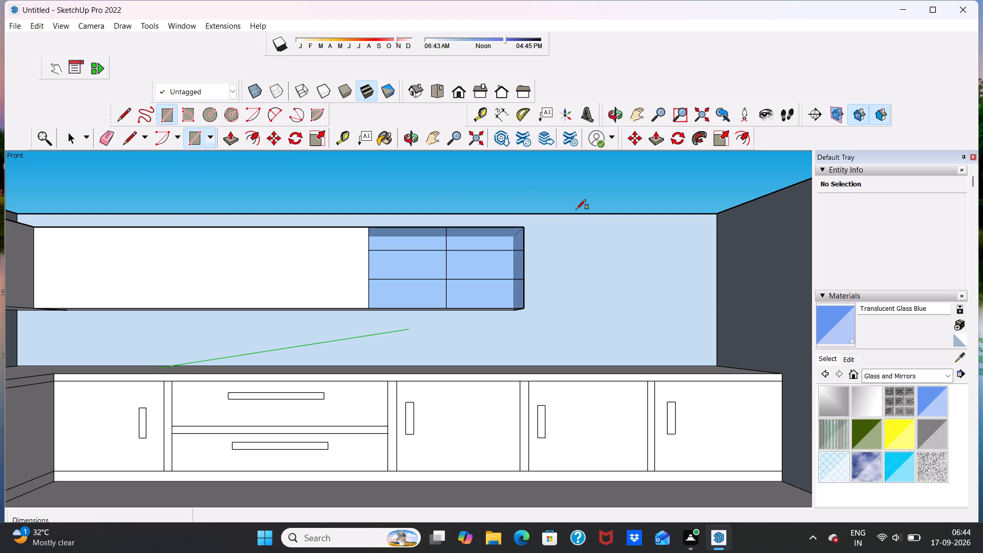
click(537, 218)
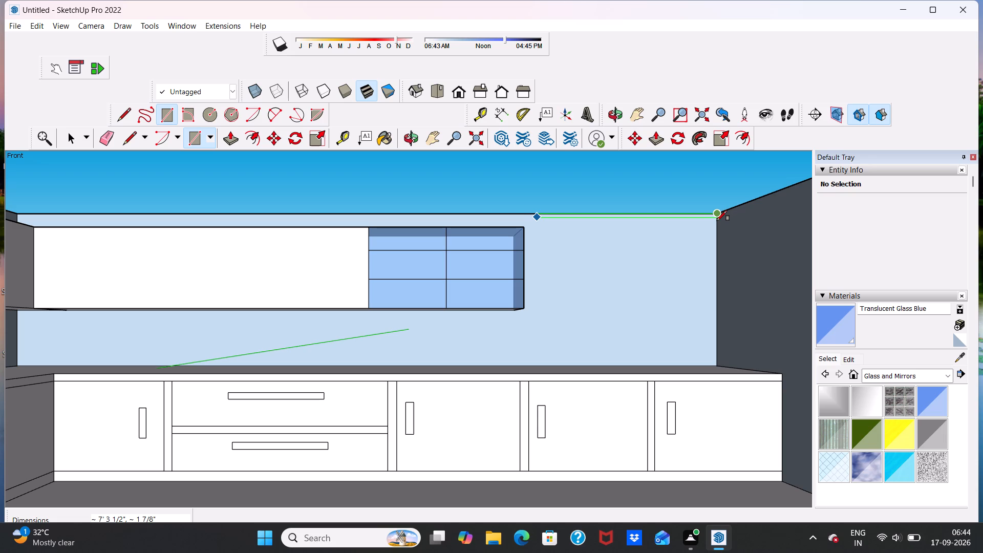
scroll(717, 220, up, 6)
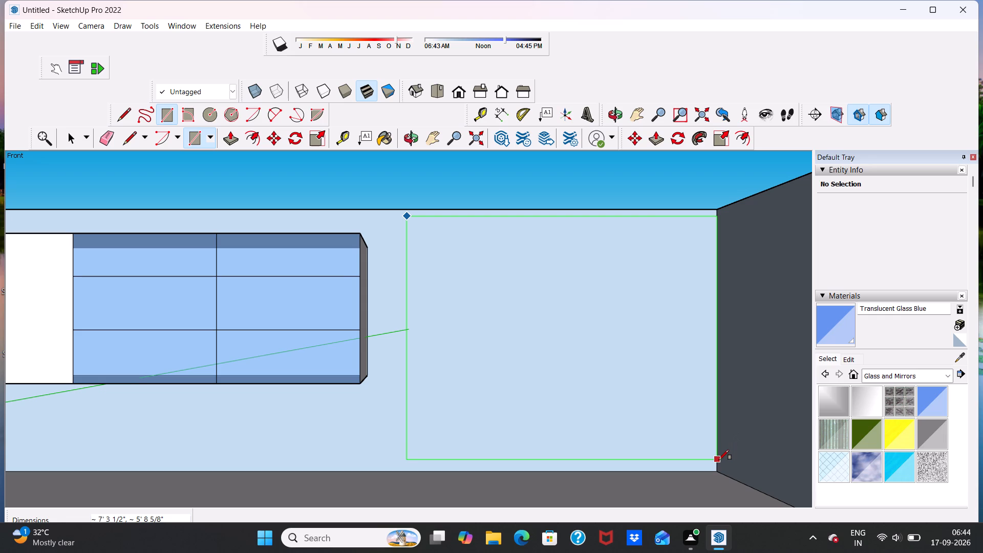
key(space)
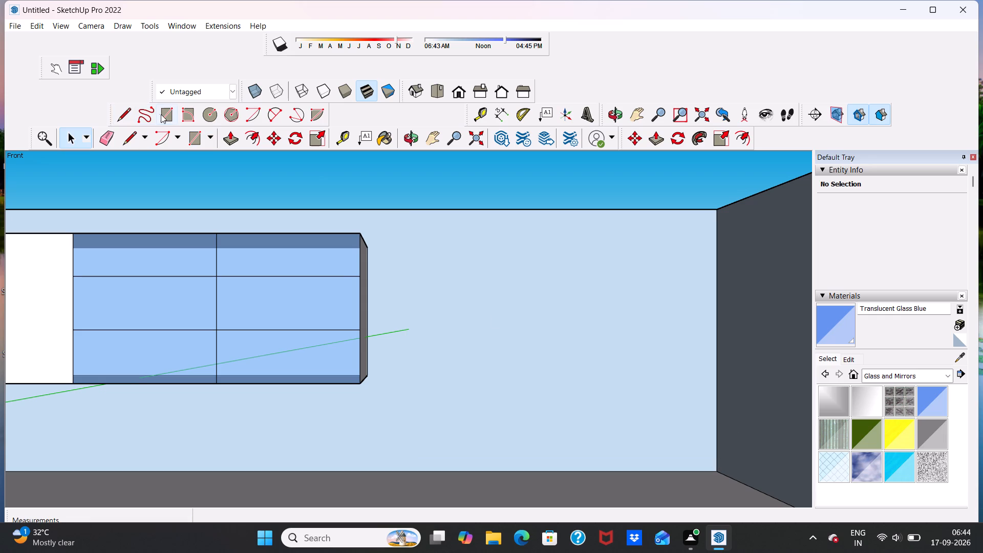
Draw a rectangle about 7' 9 1/2" by 5' 1" on the back wall, between the glazed upper block and the side wall.
click(161, 114)
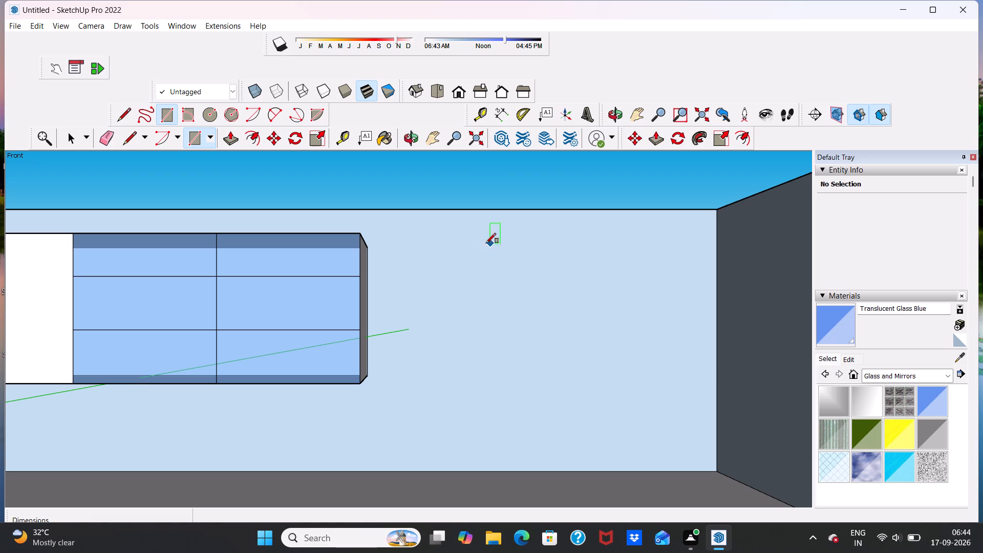
click(385, 246)
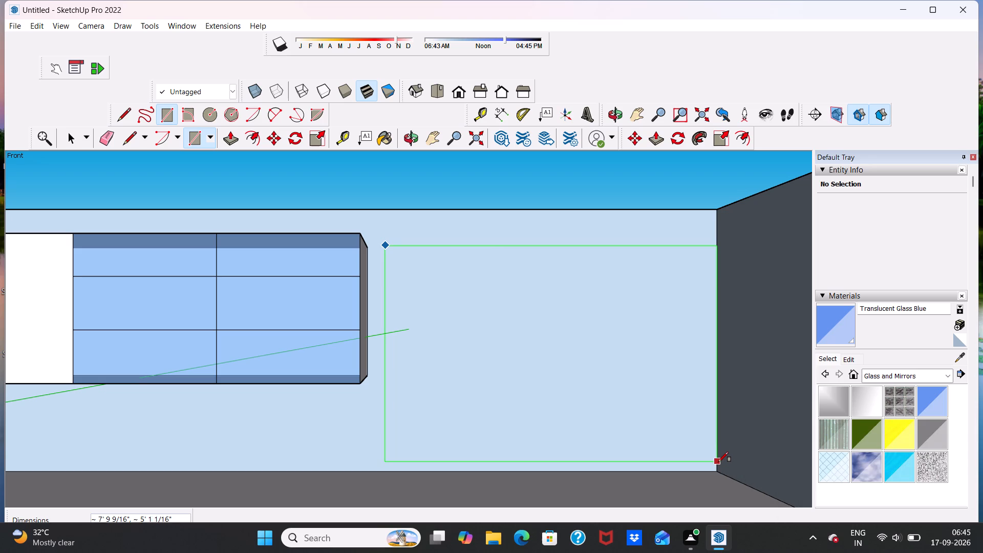
click(718, 462)
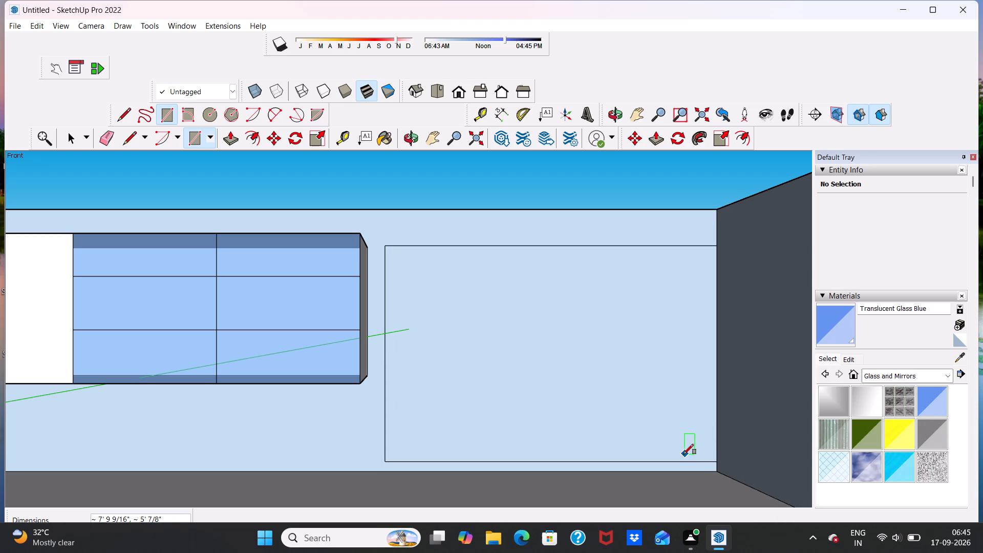
key(space)
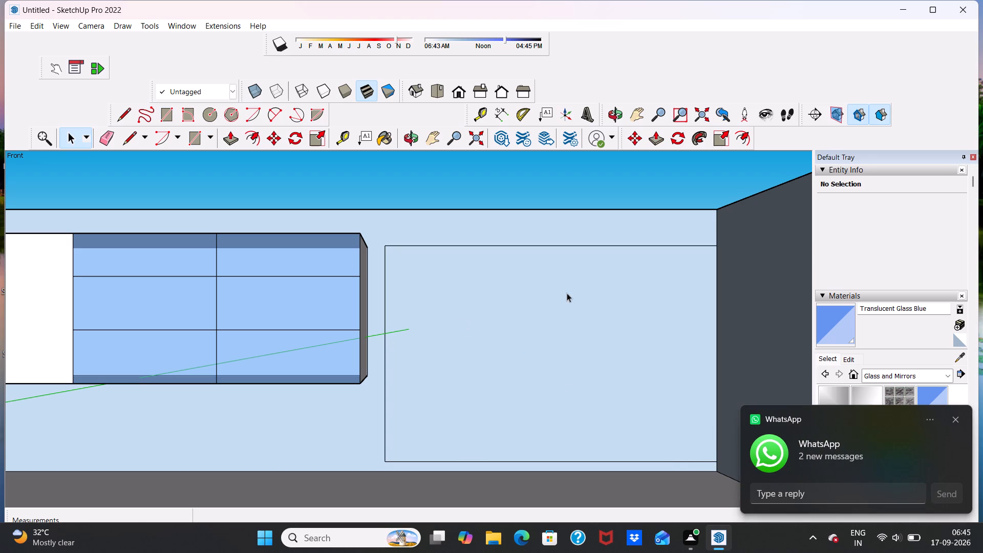
Push/Pull the new back wall rectangle 2' out into the room.
scroll(334, 225, up, 1)
scroll(277, 164, down, 4)
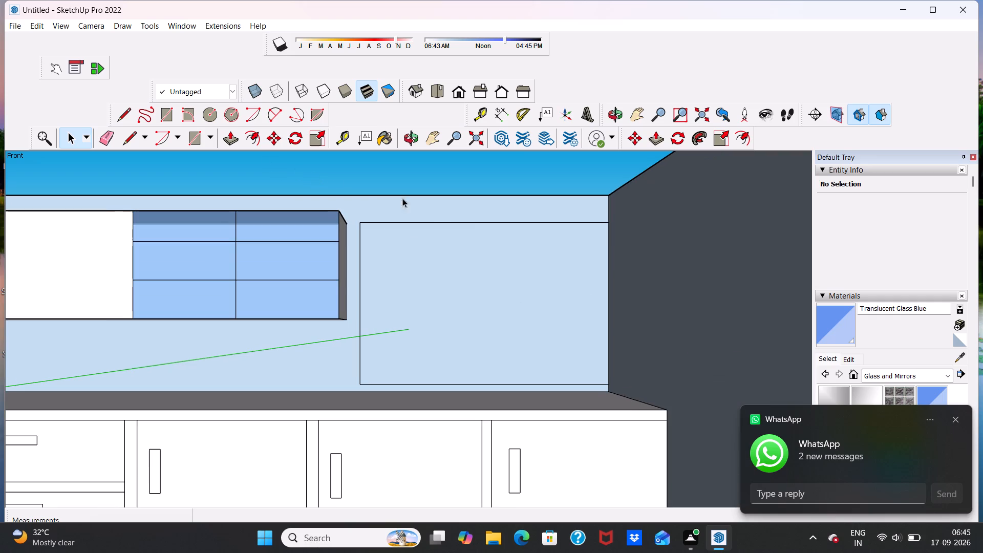
click(225, 139)
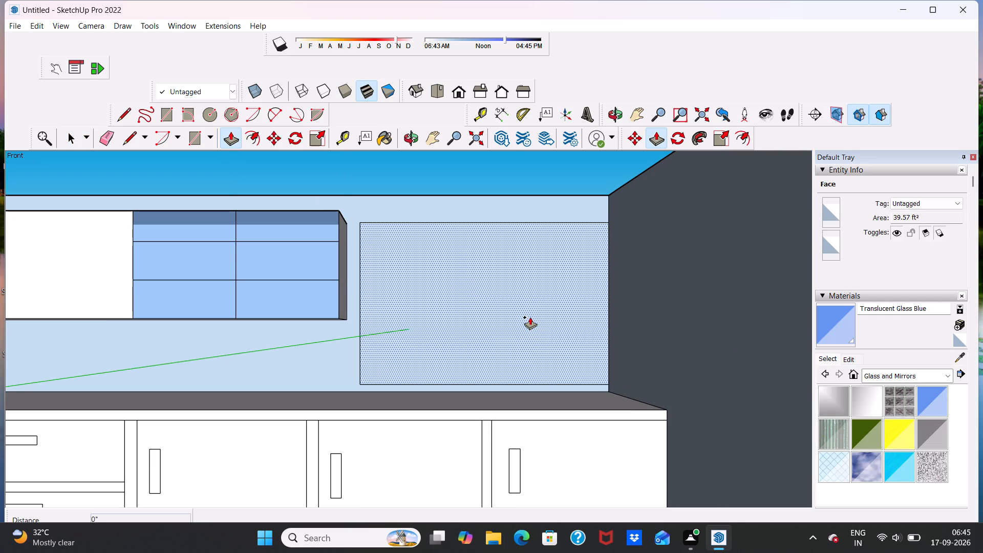
click(530, 317)
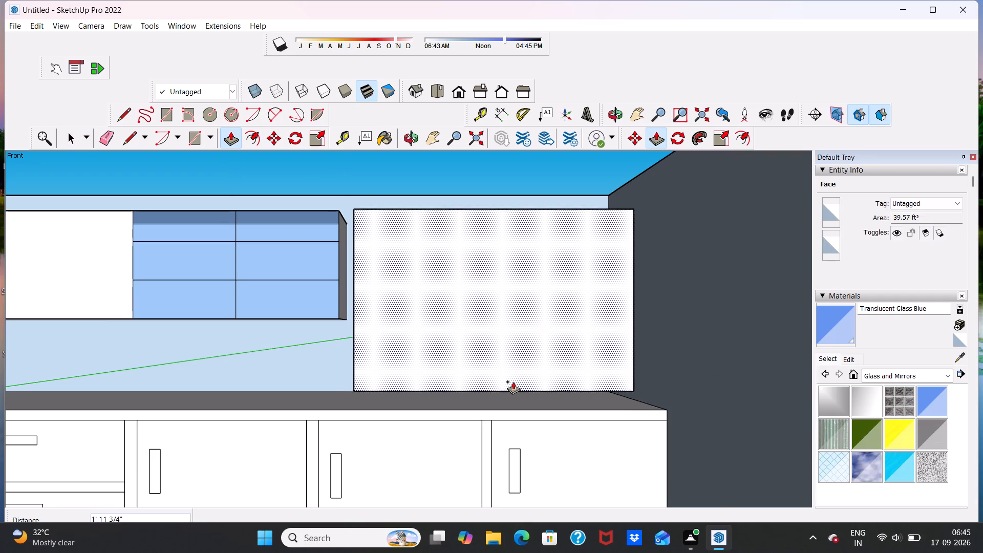
text(2')
key(Return)
key(space)
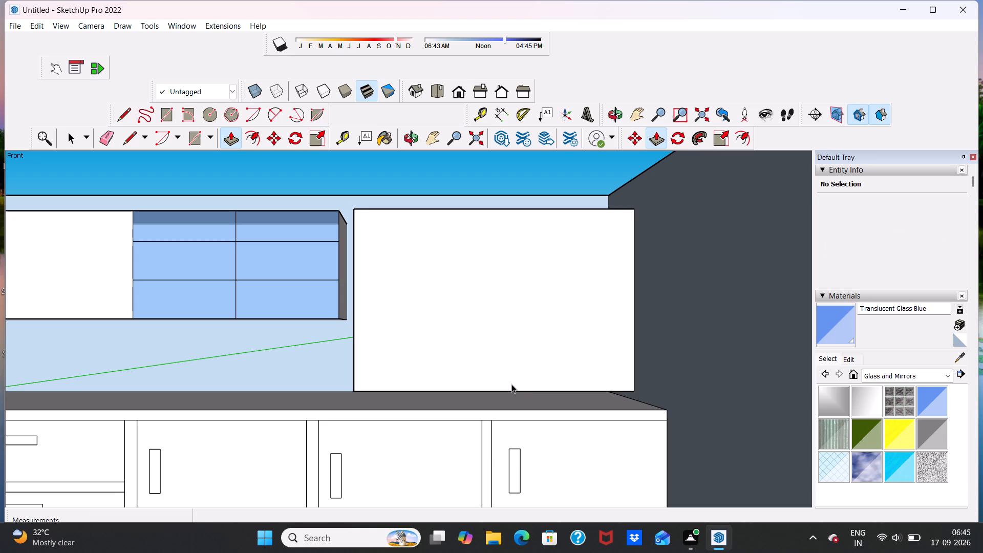
Draw a rectangle about 7' 3 3/4" by 3' 3/4" on the new wall block's front face, reaching its lower corner beside the side wall.
scroll(489, 337, down, 6)
middle_drag(407, 311, 509, 335)
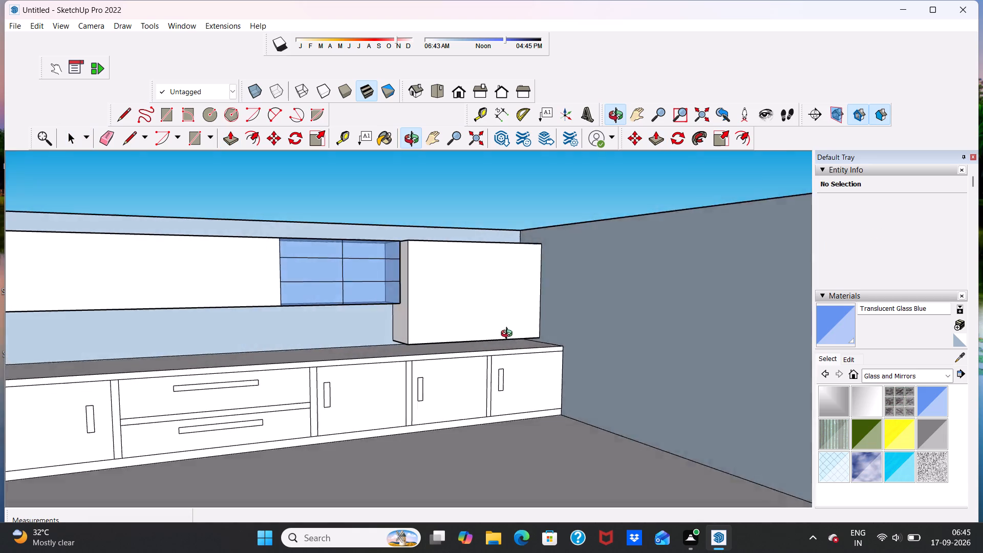
middle_drag(509, 335, 540, 346)
middle_drag(468, 305, 372, 287)
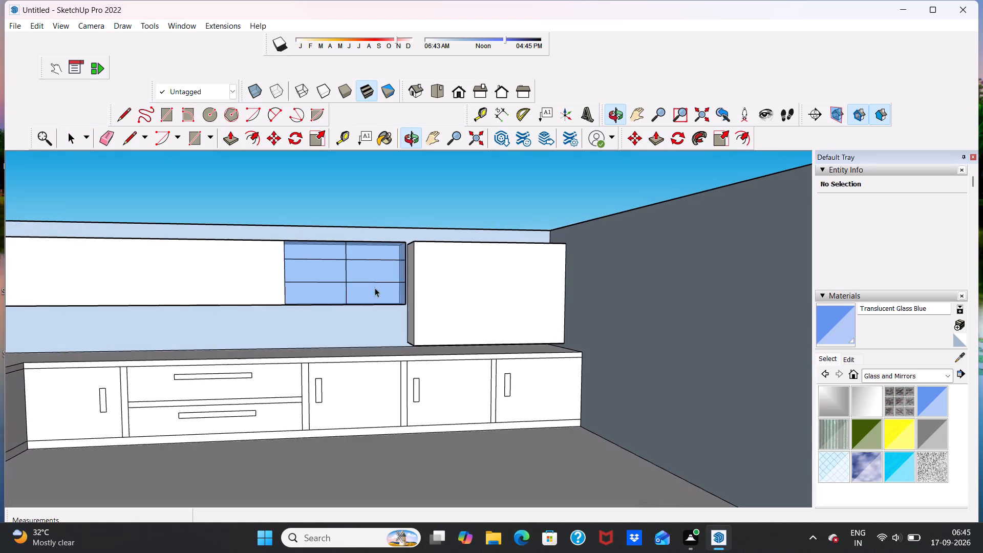
middle_drag(520, 327, 472, 313)
scroll(502, 304, up, 2)
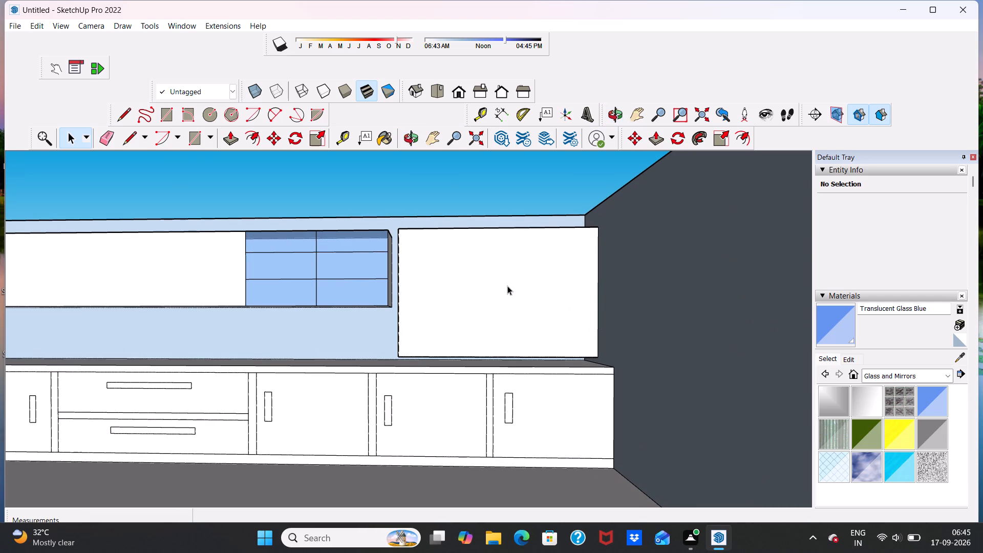
click(161, 116)
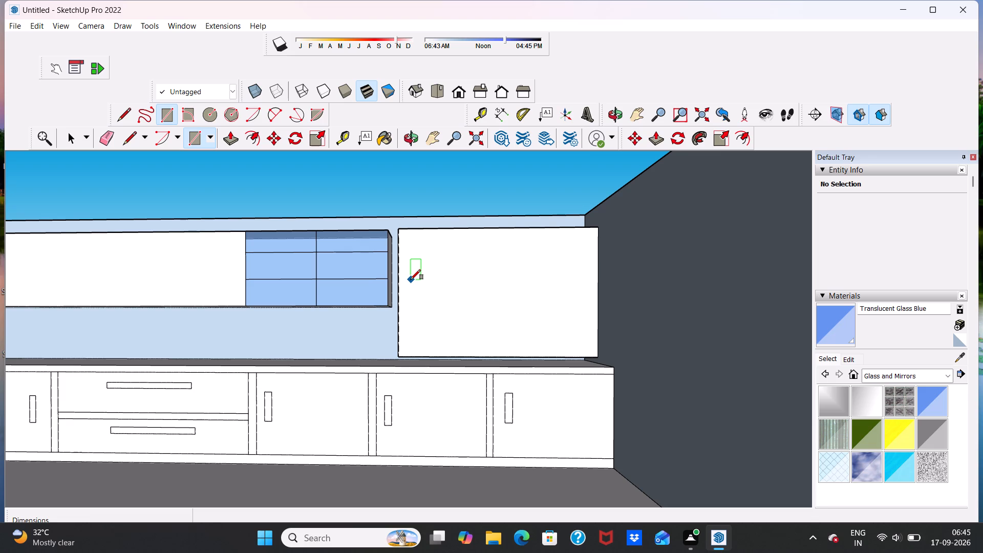
click(411, 280)
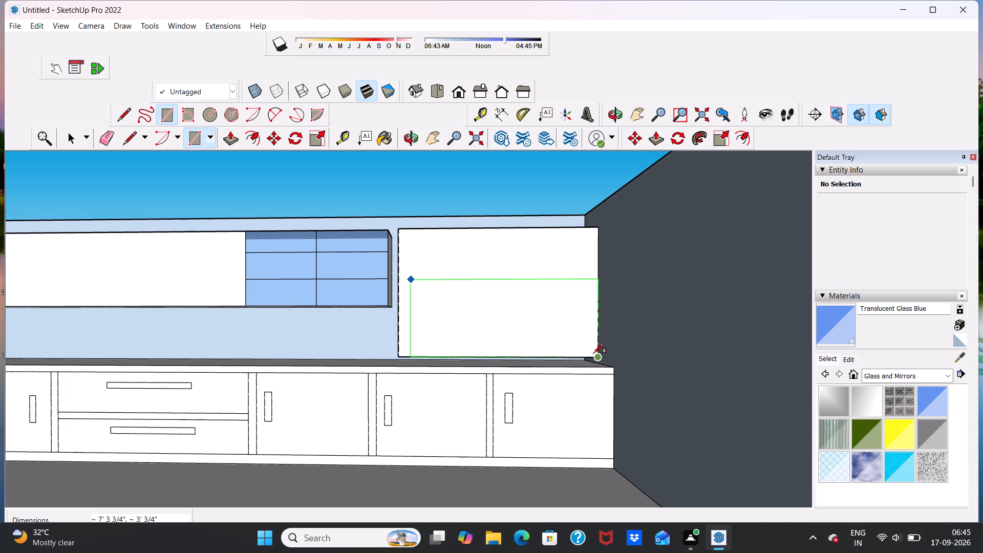
click(593, 353)
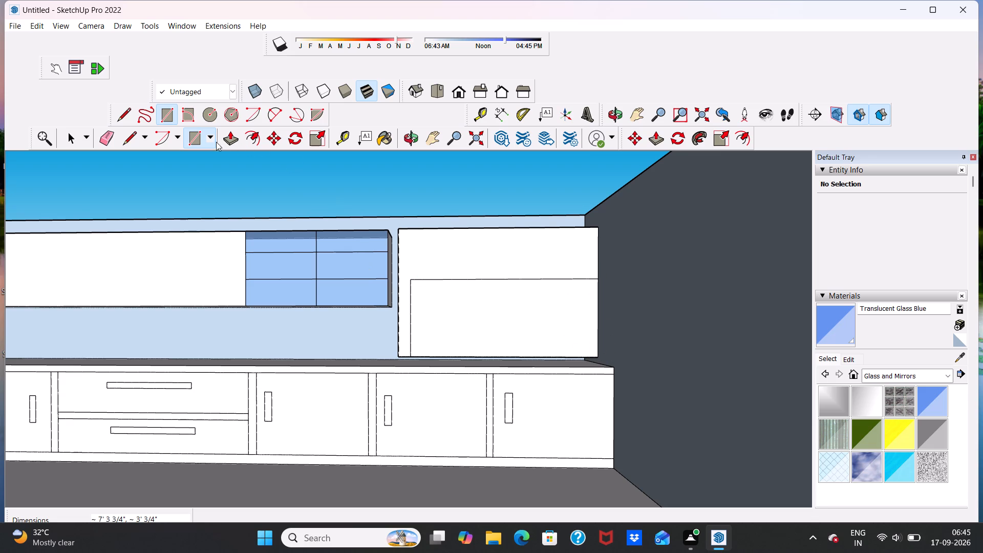
Divide the rectangle with a vertical centre line about 3' 3/4" long and two horizontal lines about 7' 3 3/4" long, making three rows.
click(125, 137)
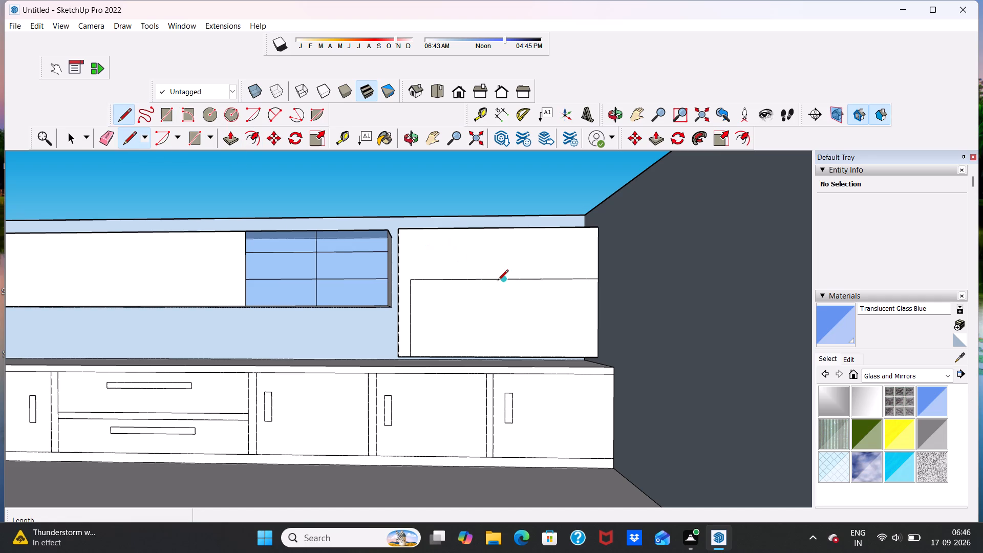
click(504, 280)
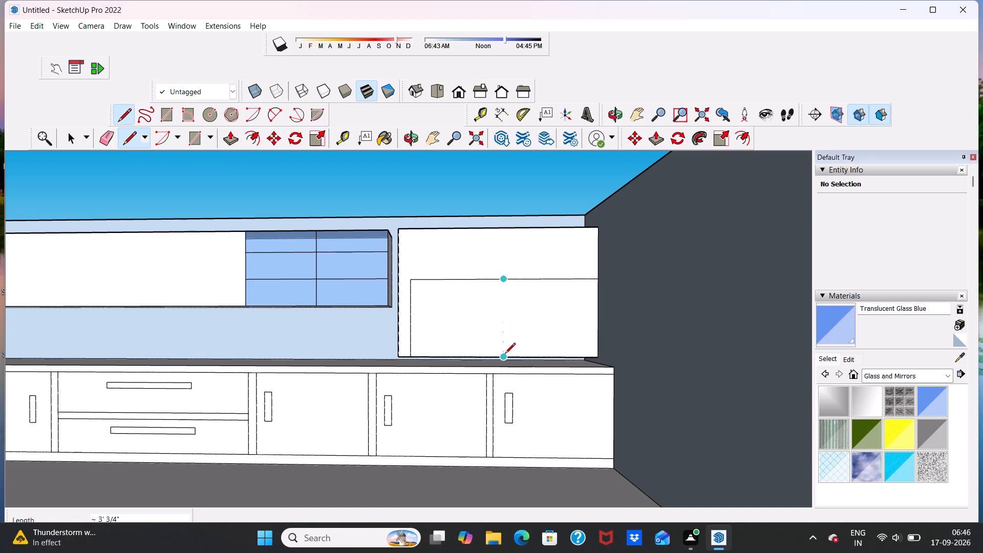
click(504, 356)
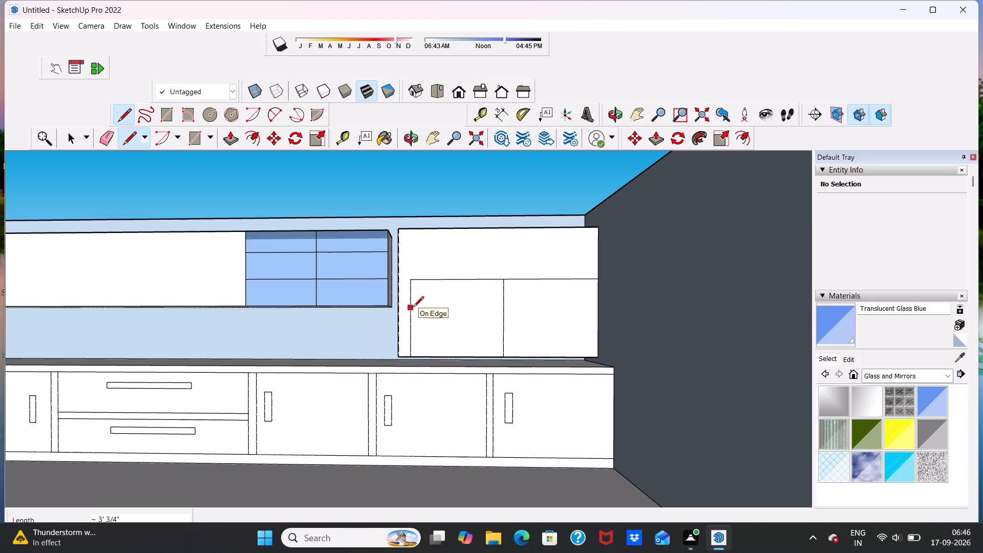
click(414, 307)
click(598, 306)
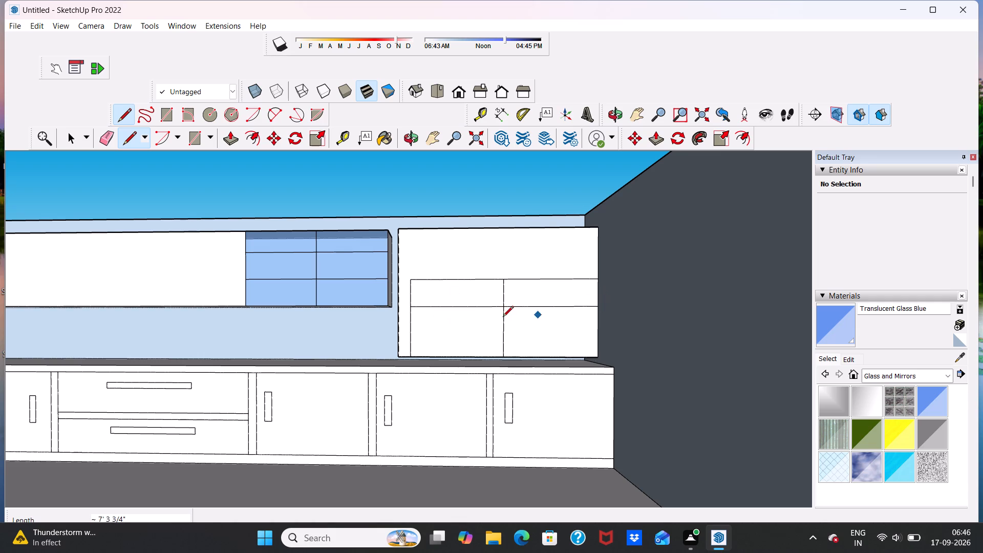
click(411, 332)
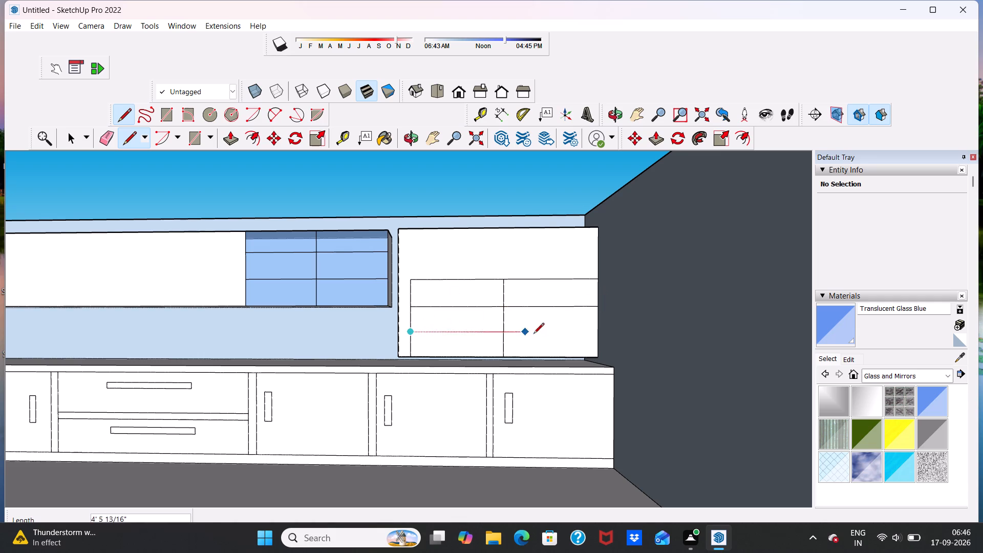
click(600, 331)
key(space)
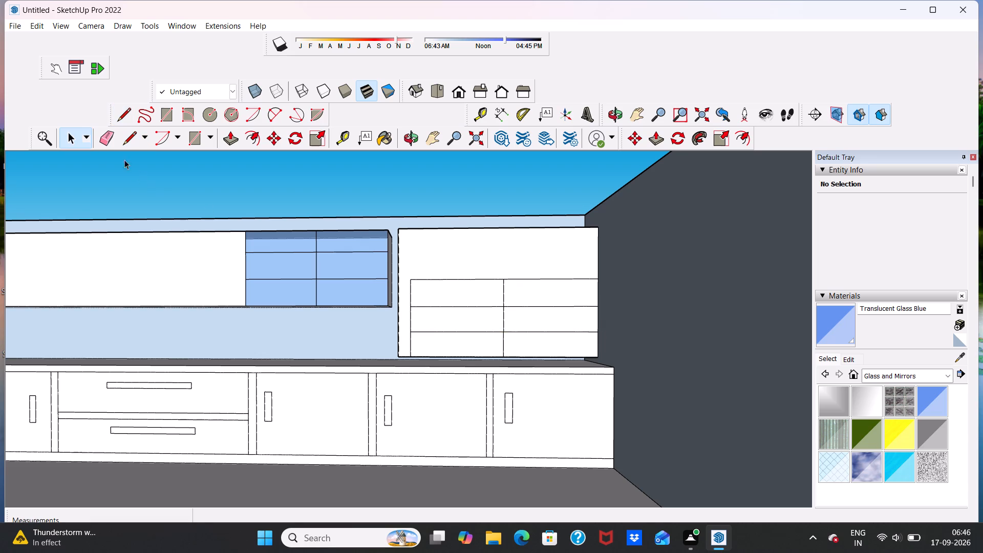
Erase the centre line's segment in the bottom row so that row is one undivided panel.
click(106, 142)
scroll(506, 352, up, 5)
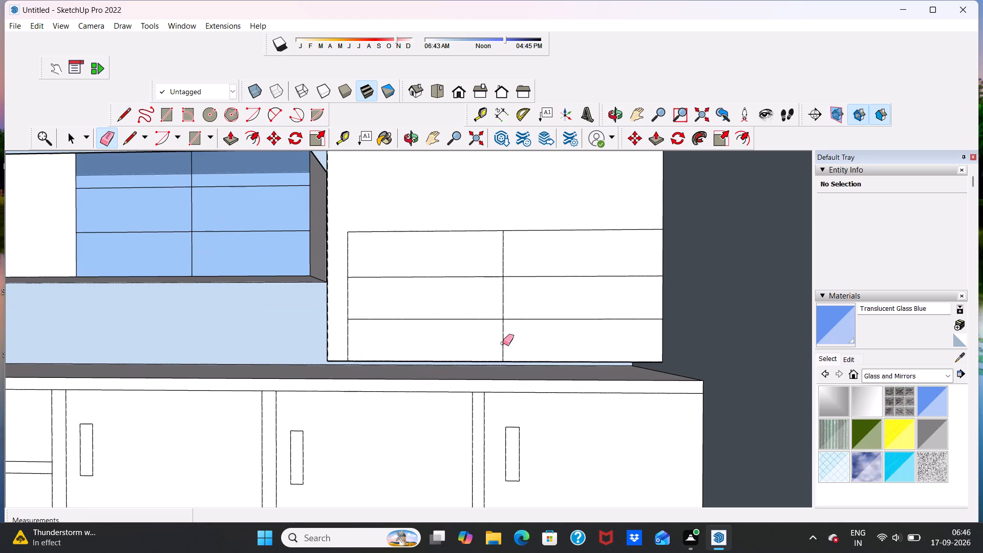
click(503, 343)
Draw a vertical line from the rectangle's top edge to the block's bottom edge, just inside the edge nearest the side wall.
scroll(503, 342, down, 10)
scroll(525, 339, up, 2)
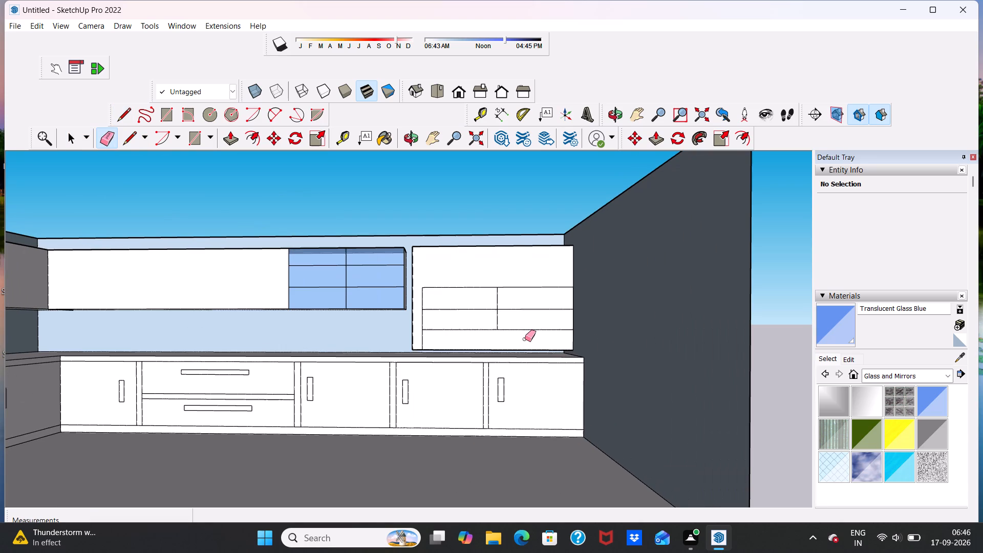
scroll(525, 339, up, 1)
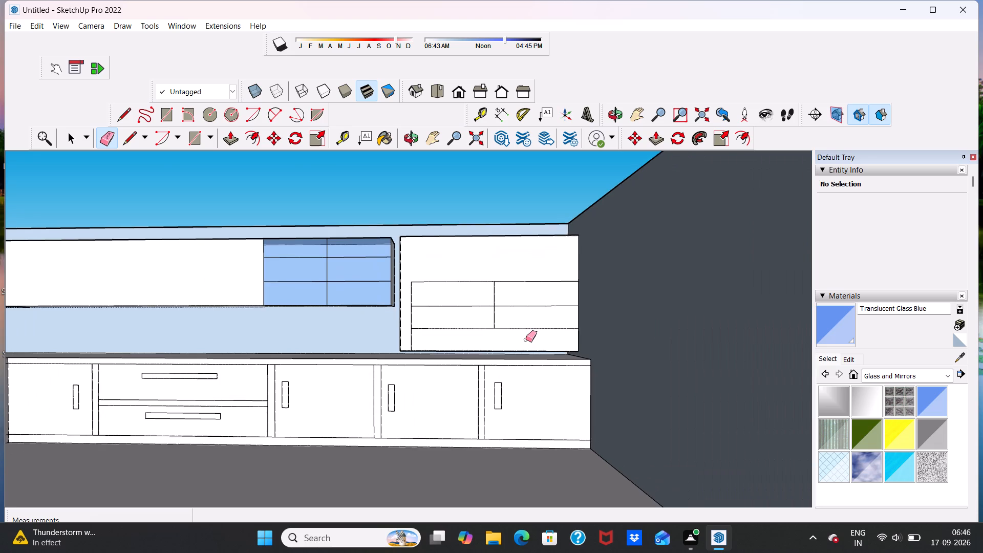
scroll(526, 339, down, 2)
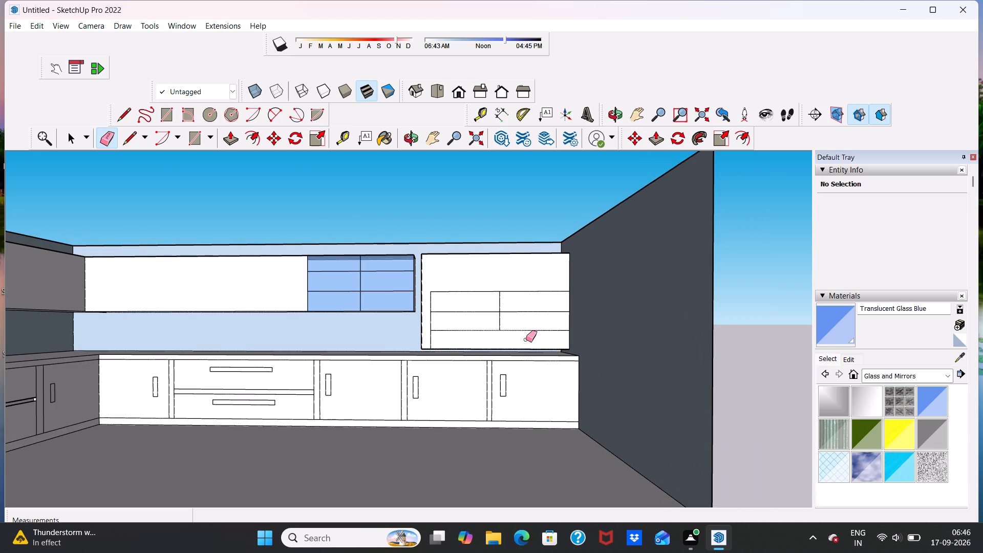
click(129, 143)
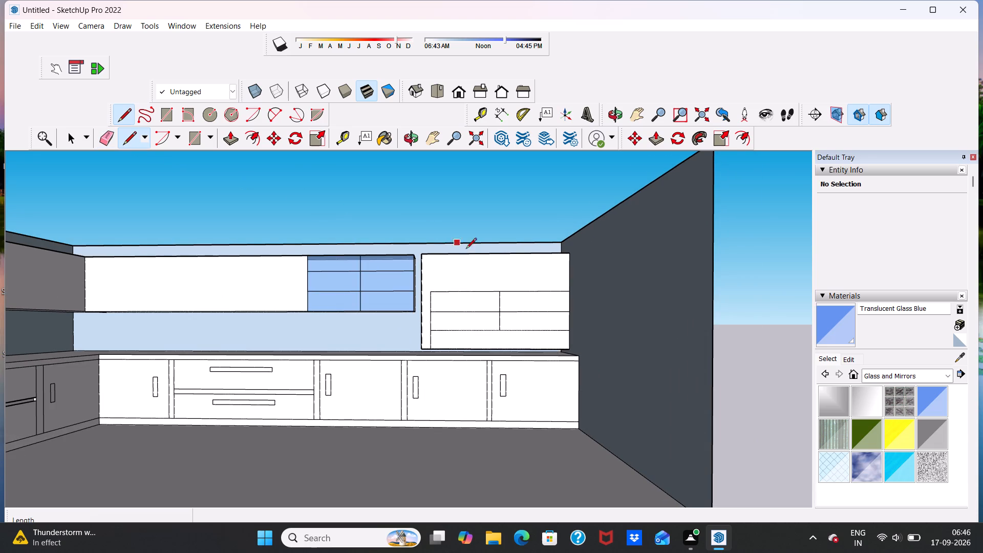
scroll(596, 335, up, 4)
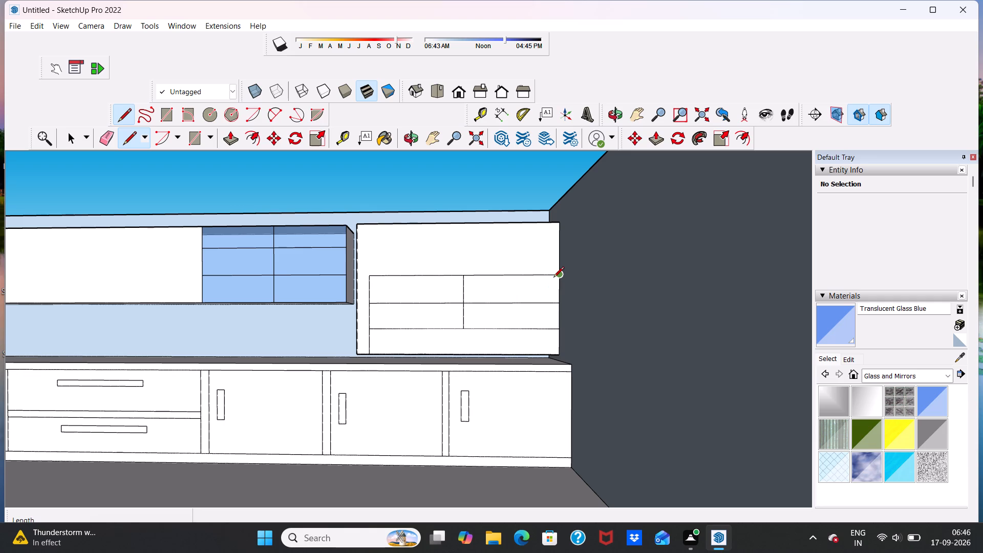
click(551, 278)
click(547, 355)
key(space)
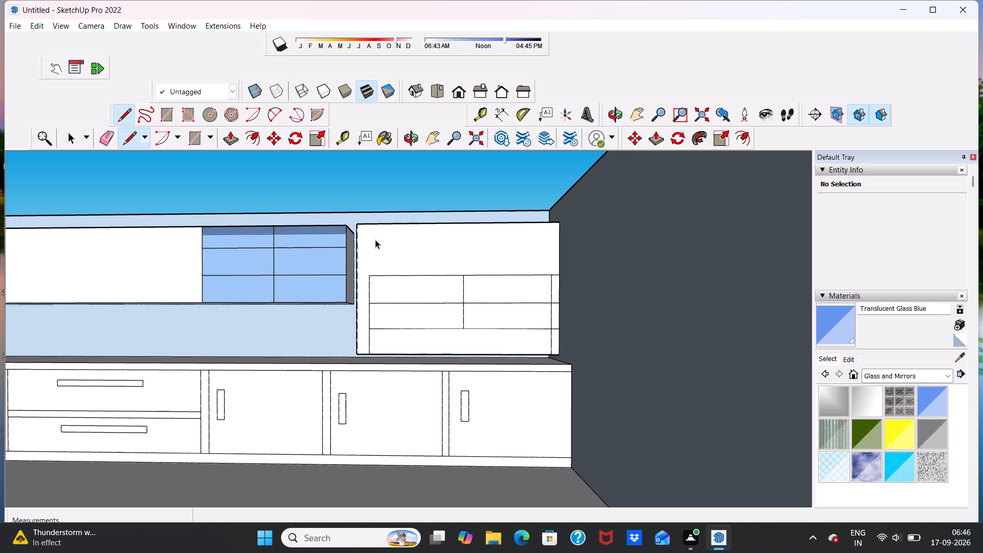
Erase the three short horizontal segments between the new vertical line and the block's edge, leaving a plain side strip.
click(108, 142)
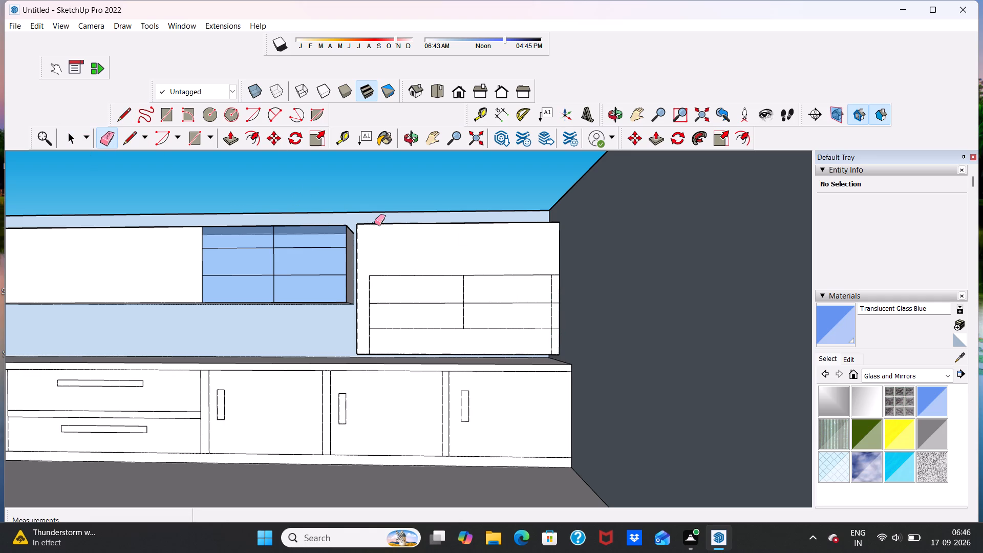
scroll(578, 291, up, 11)
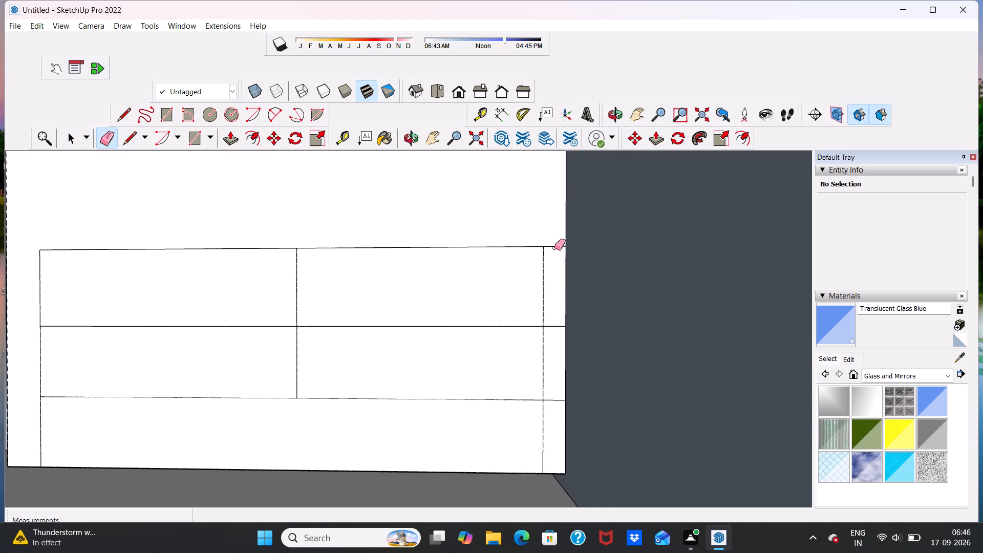
click(554, 247)
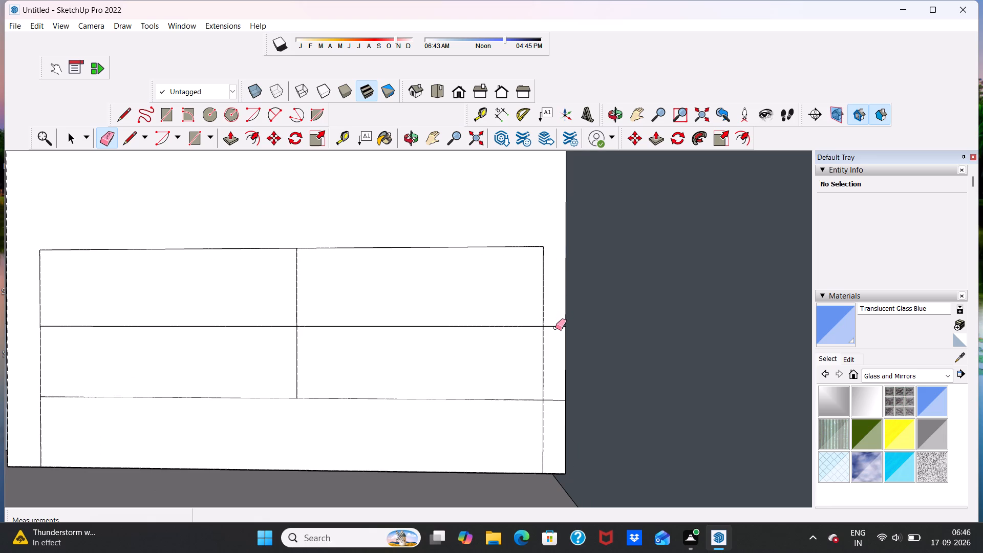
click(555, 326)
scroll(554, 317, down, 7)
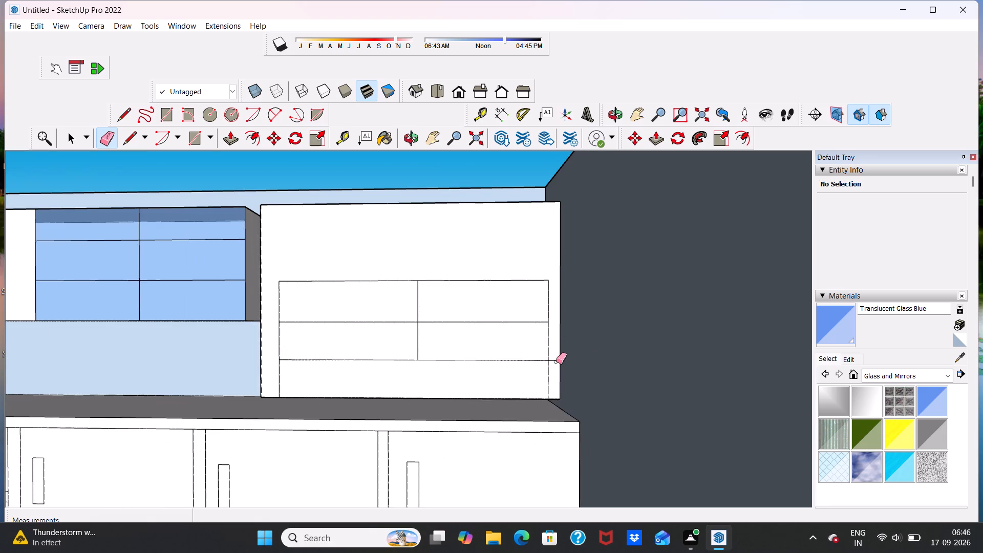
scroll(556, 361, up, 11)
click(556, 360)
scroll(556, 355, down, 12)
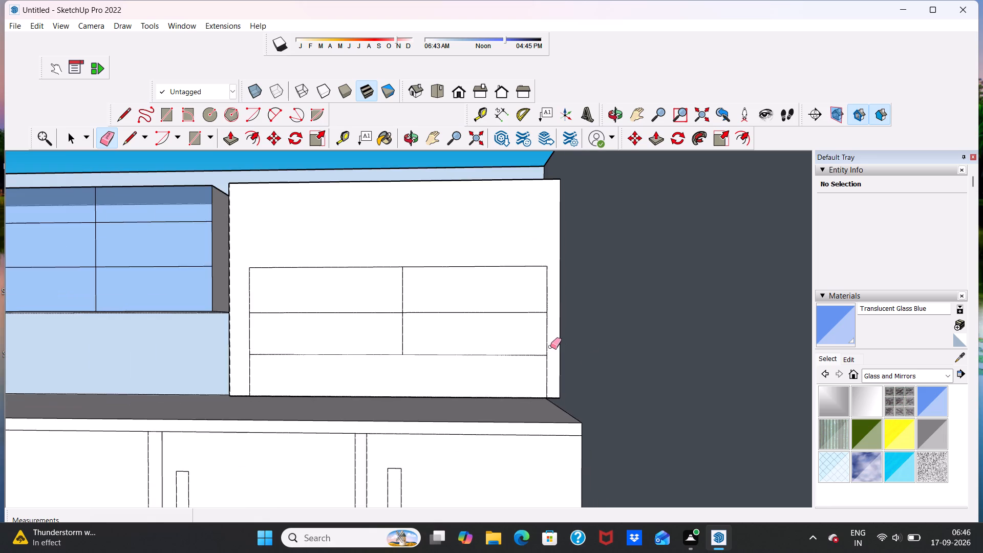
scroll(550, 346, down, 4)
key(space)
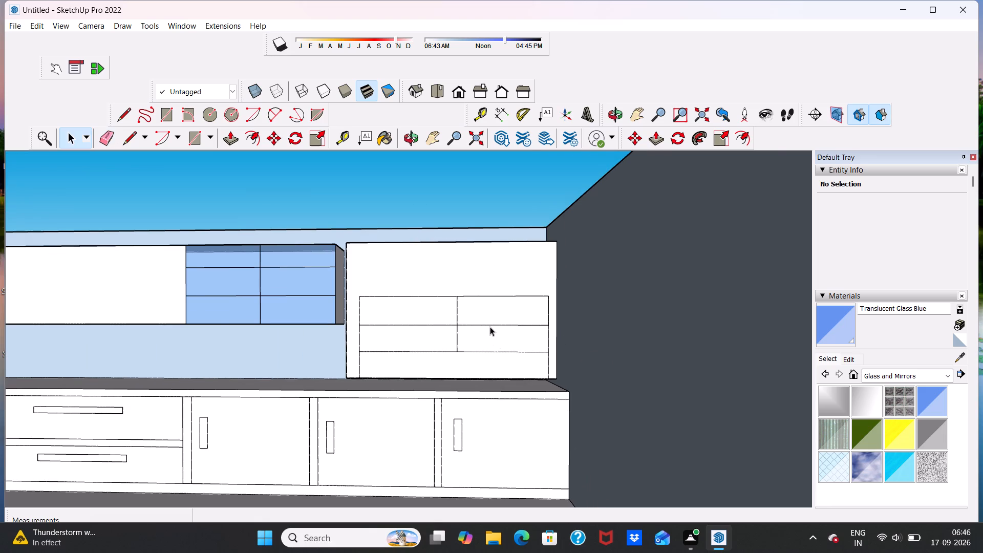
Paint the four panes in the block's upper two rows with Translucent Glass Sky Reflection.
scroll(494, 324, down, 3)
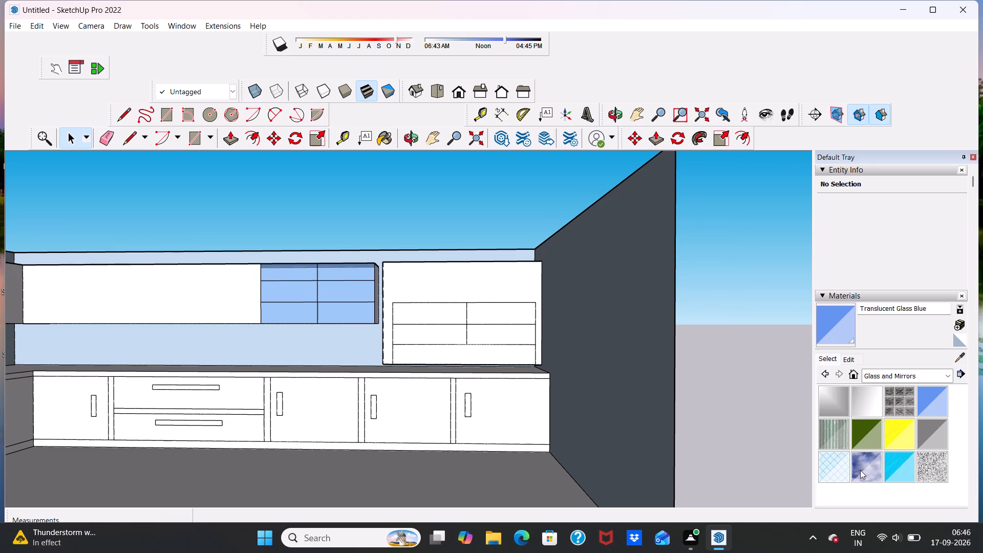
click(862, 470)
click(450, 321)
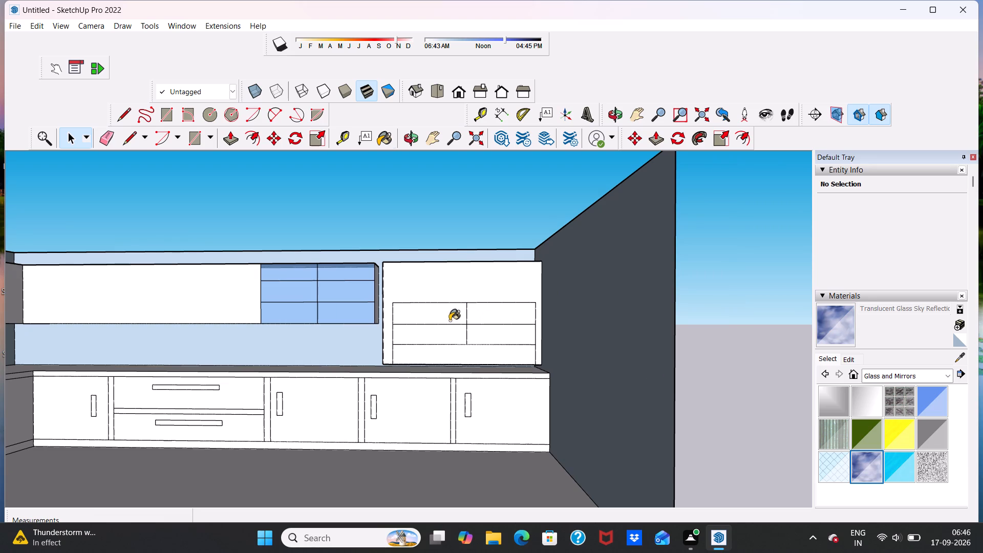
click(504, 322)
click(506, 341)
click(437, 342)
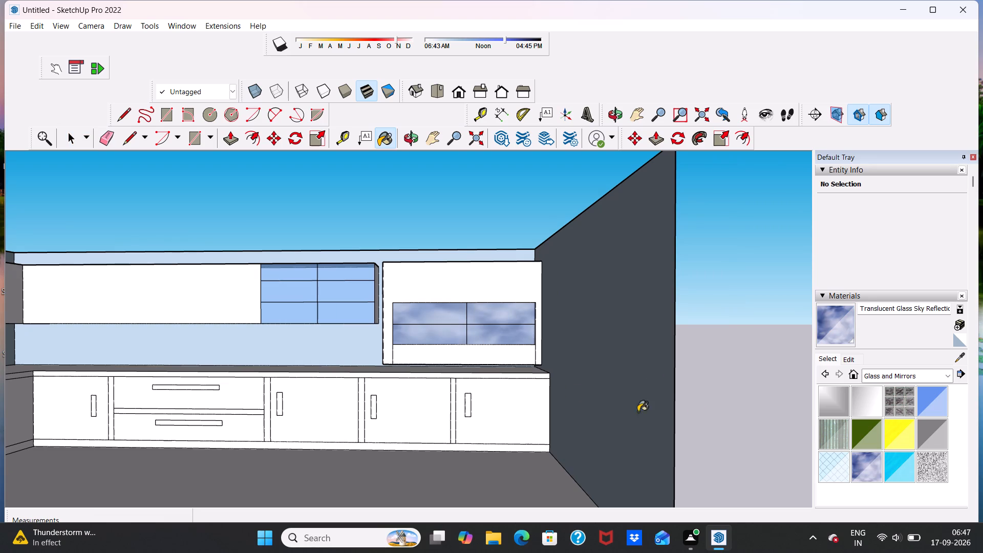
Paint the four panes in the block's upper two rows with Translucent Glass Blue to match the neighbouring glazed block.
click(934, 403)
click(434, 313)
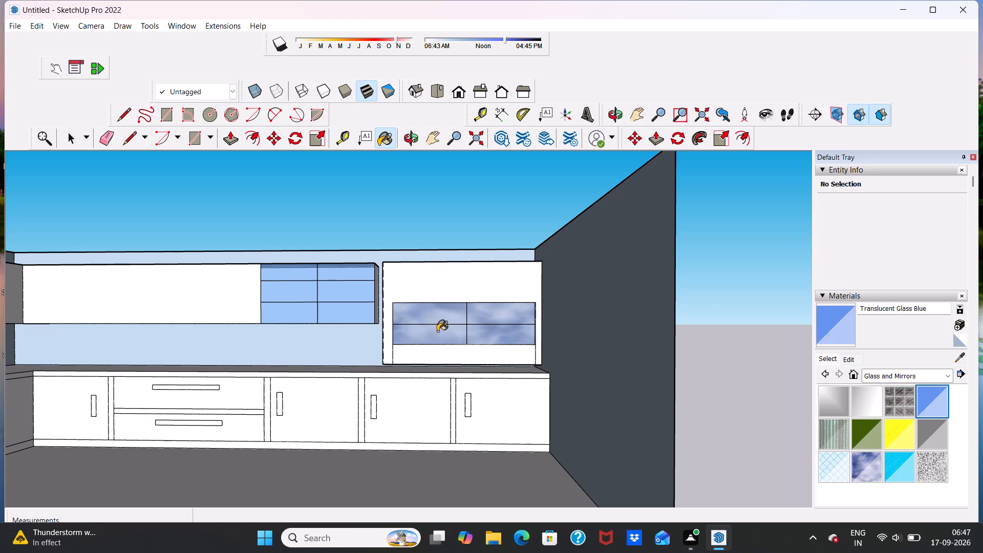
click(437, 337)
click(485, 323)
click(492, 337)
scroll(497, 339, down, 5)
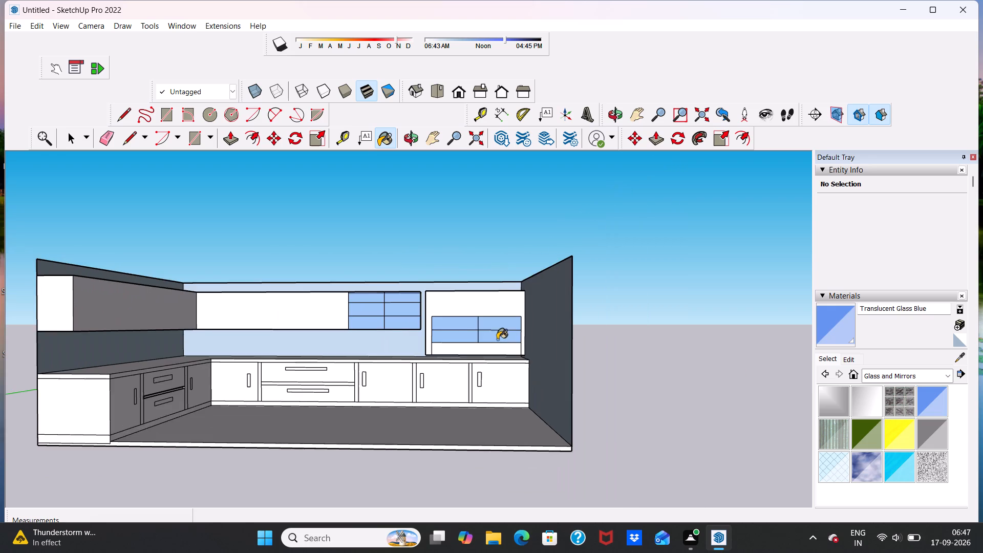
scroll(443, 360, up, 4)
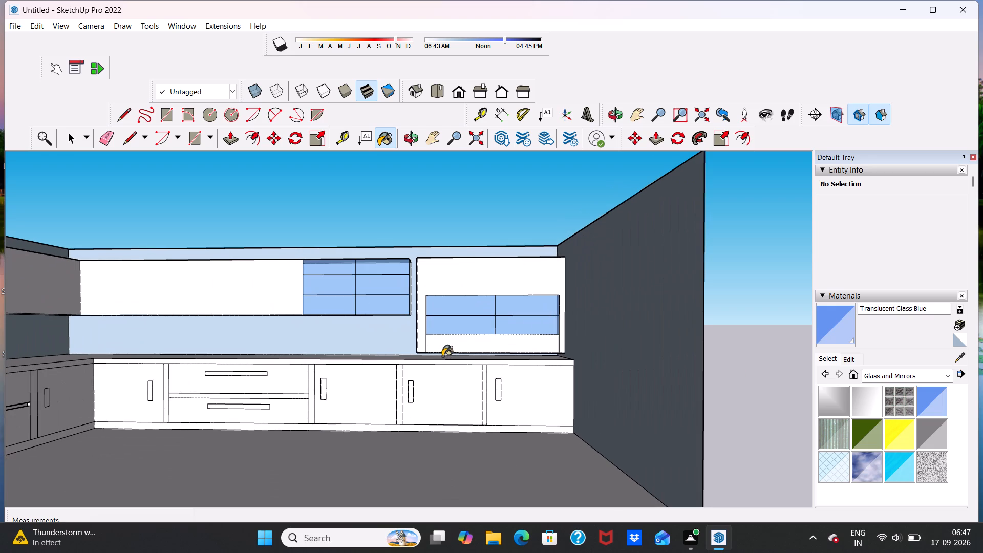
scroll(477, 341, up, 2)
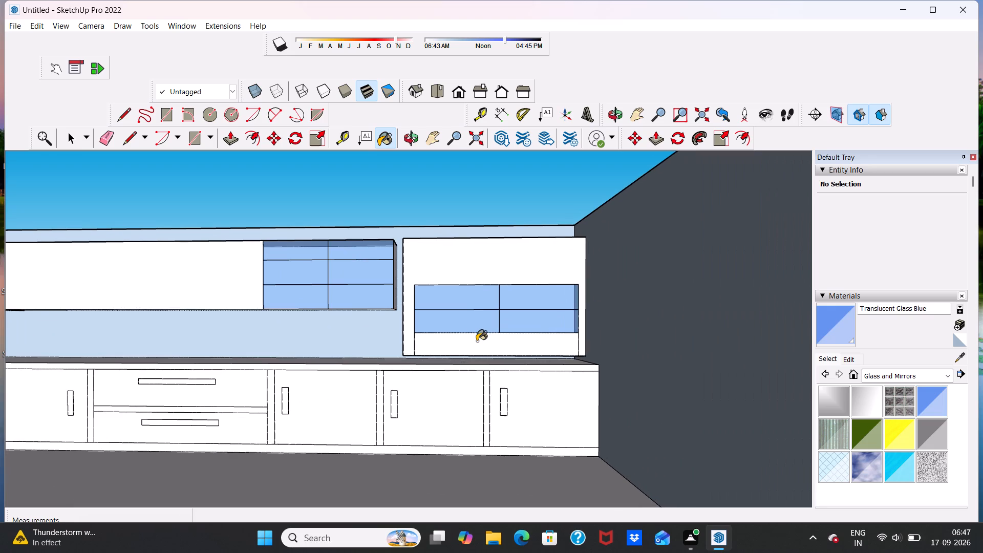
key(space)
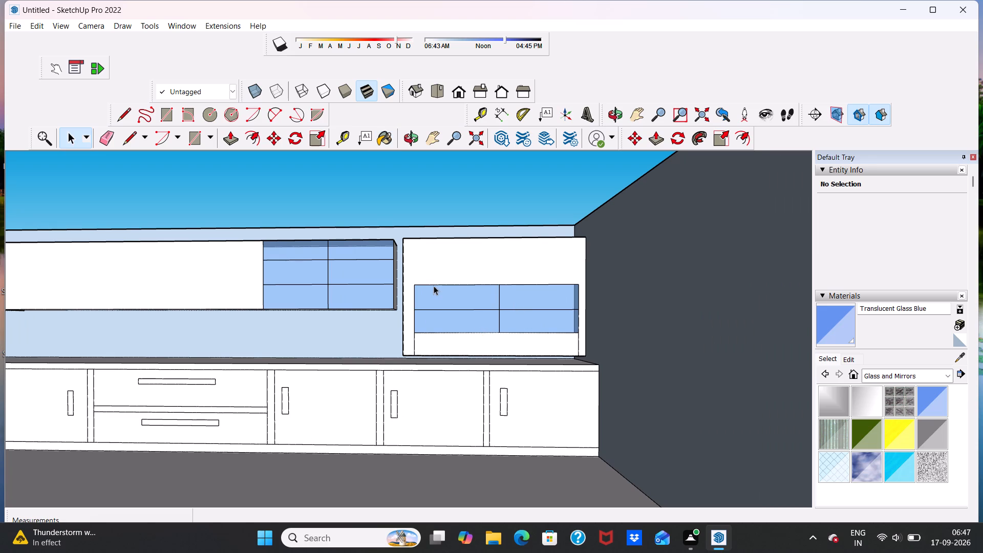
Examine the blue-glazed panes, the upper and lower blocks and the whole room from several angles and distances.
scroll(433, 286, up, 2)
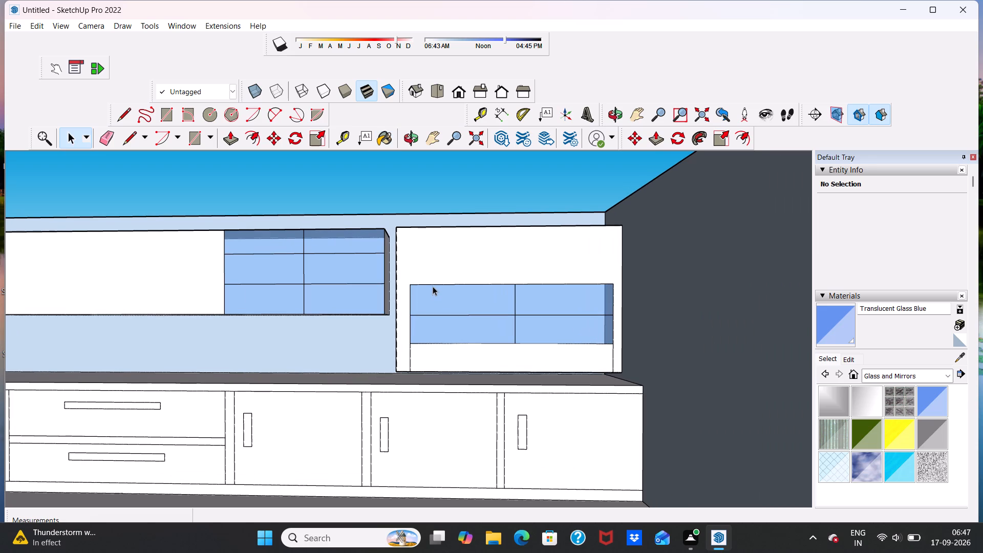
scroll(433, 287, down, 3)
middle_drag(357, 292, 351, 303)
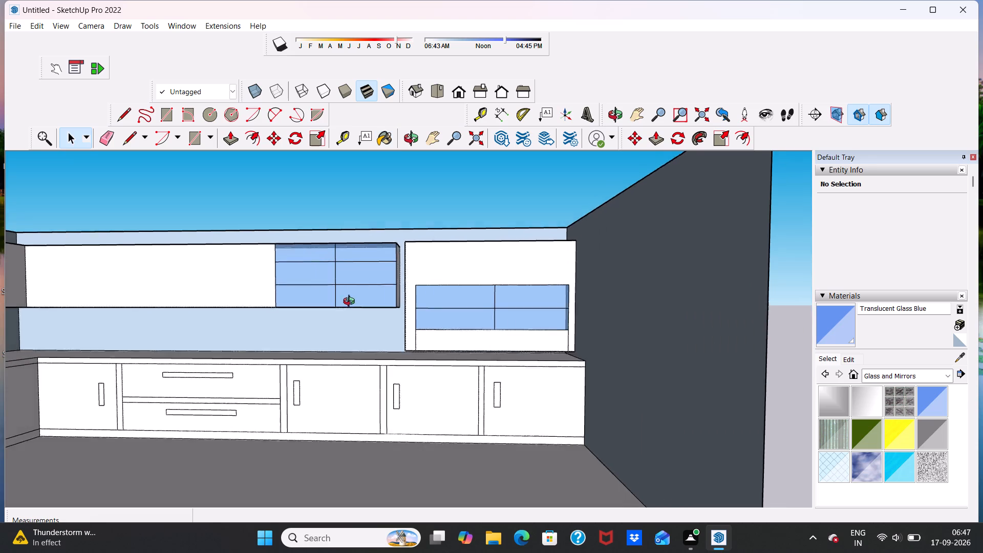
middle_drag(351, 303, 325, 339)
scroll(333, 256, up, 13)
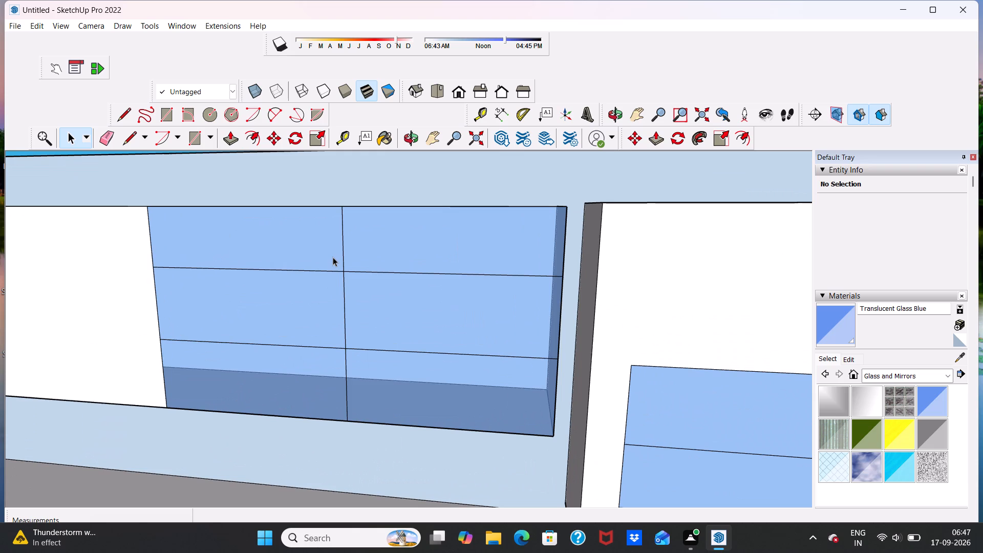
scroll(333, 257, down, 10)
middle_drag(320, 295, 388, 279)
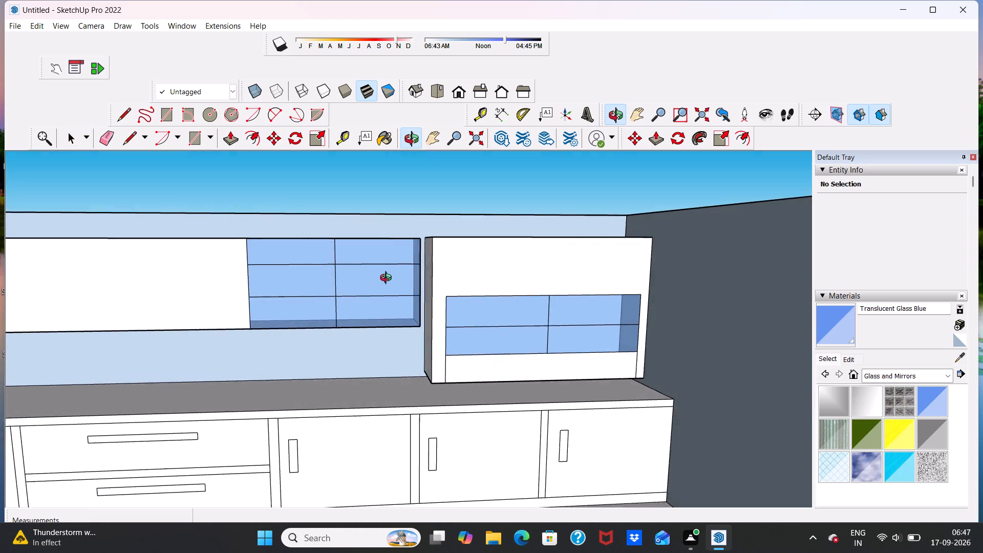
middle_drag(388, 279, 367, 276)
scroll(356, 268, up, 1)
scroll(353, 266, down, 4)
scroll(346, 285, up, 2)
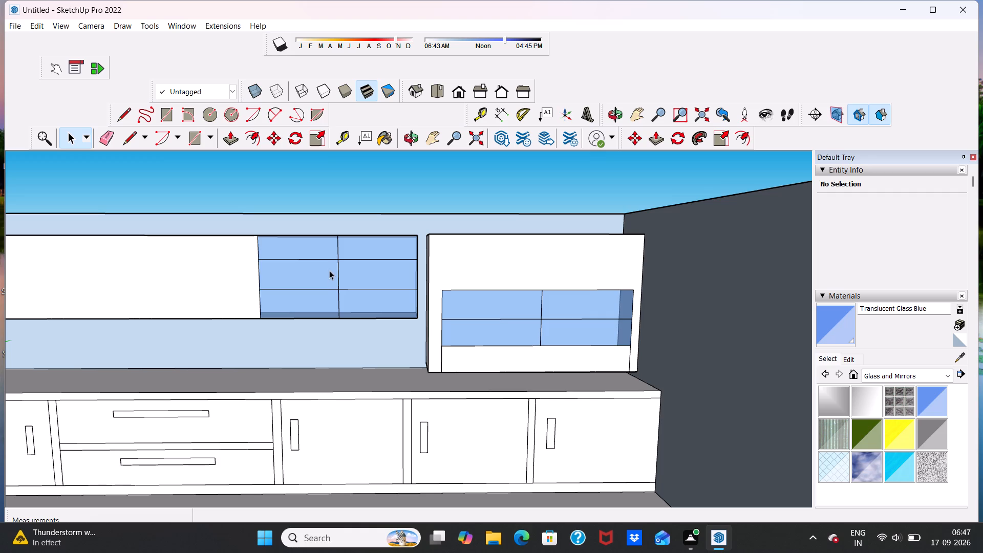
scroll(325, 263, down, 3)
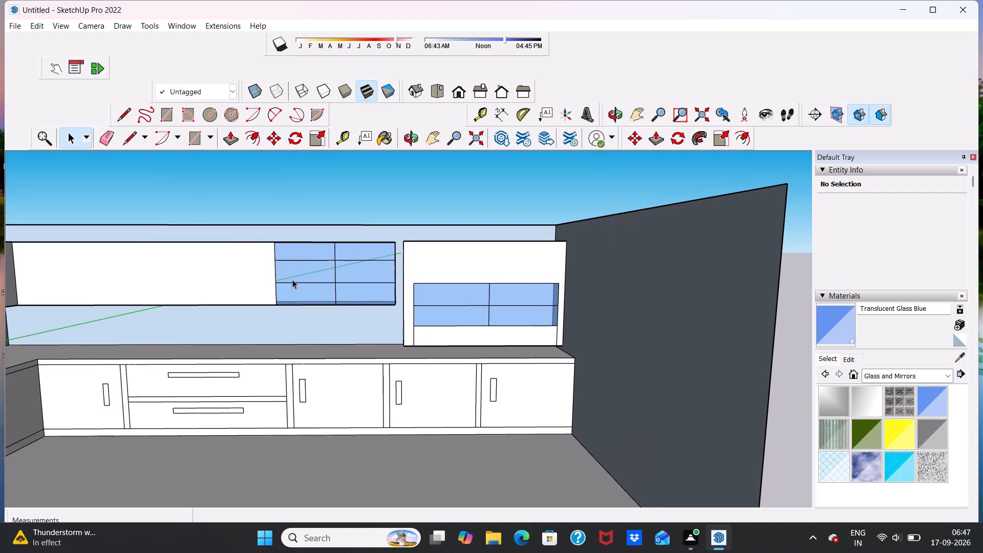
scroll(355, 298, up, 4)
scroll(377, 275, down, 5)
middle_drag(477, 319, 489, 280)
scroll(483, 275, down, 6)
scroll(469, 288, up, 5)
middle_drag(466, 296, 451, 310)
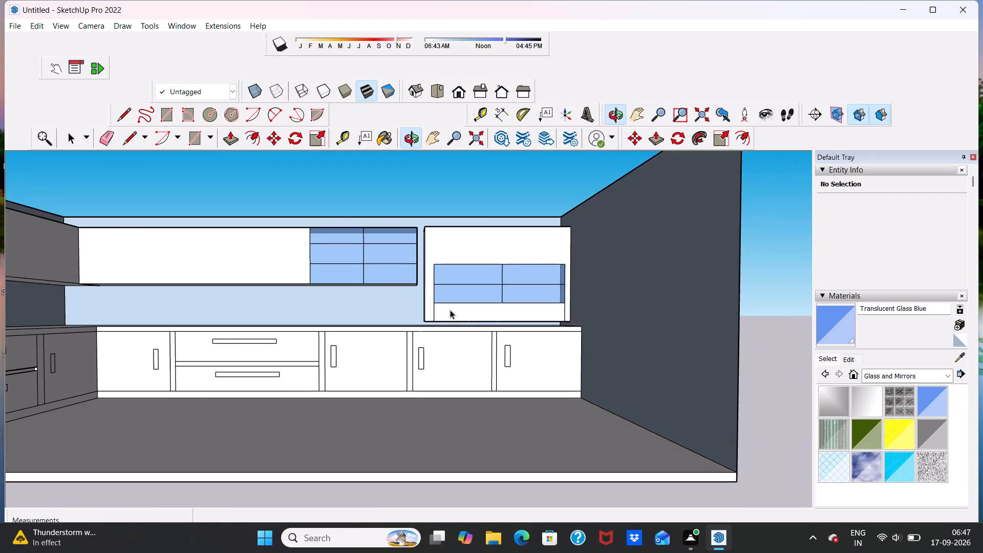
scroll(346, 296, down, 6)
middle_drag(247, 271, 46, 288)
scroll(247, 272, up, 1)
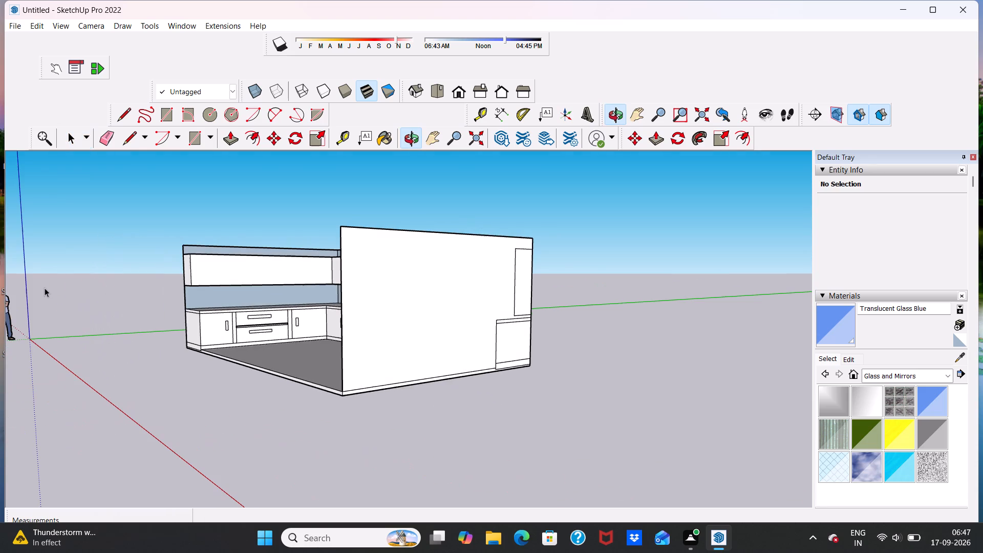
middle_drag(356, 293, 183, 316)
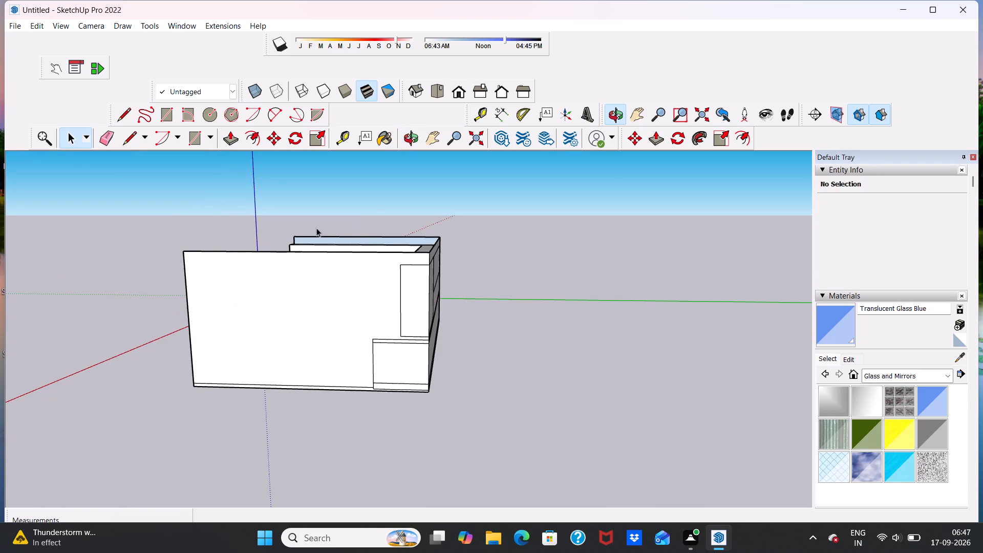
middle_drag(308, 244, 352, 290)
scroll(340, 255, up, 9)
middle_drag(318, 261, 322, 244)
scroll(318, 261, up, 1)
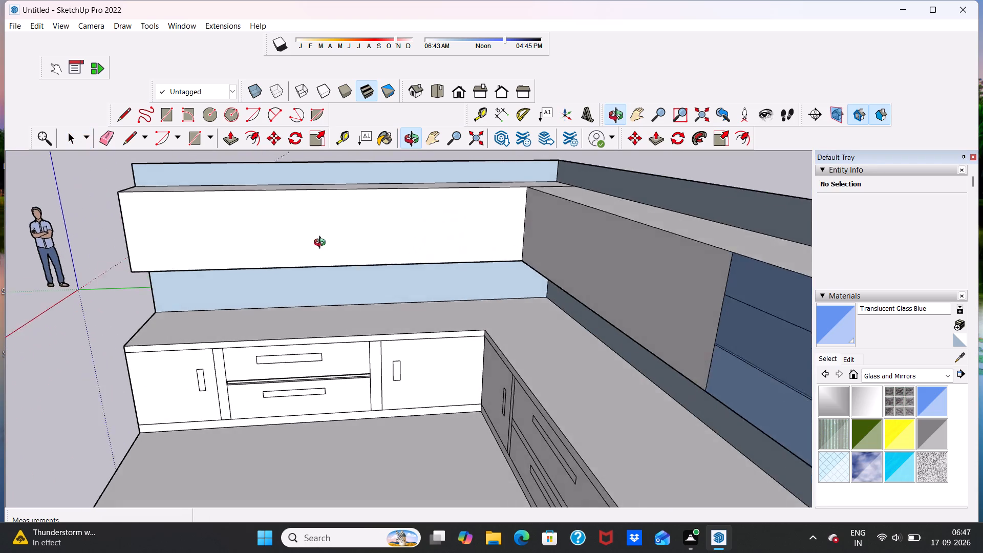
middle_drag(322, 244, 326, 231)
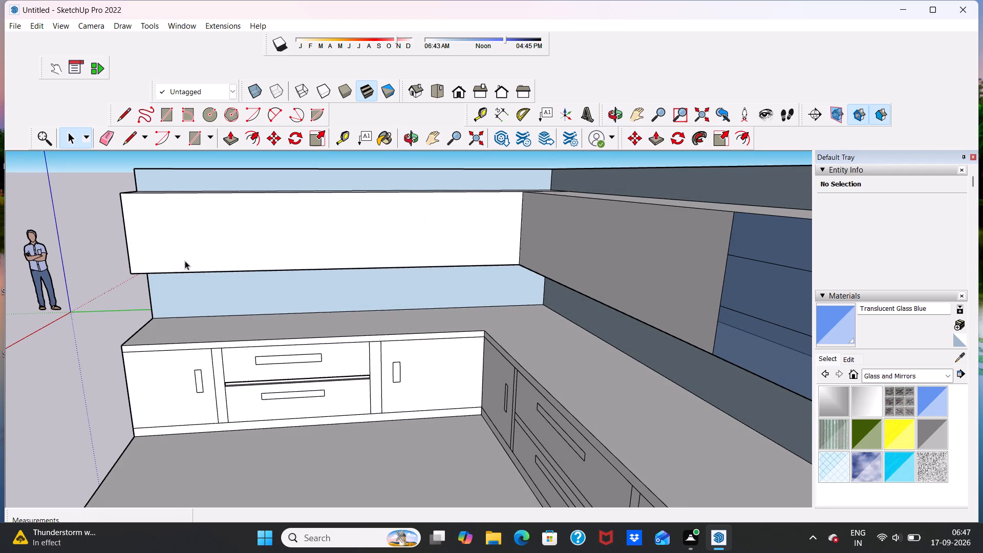
middle_drag(347, 285, 565, 275)
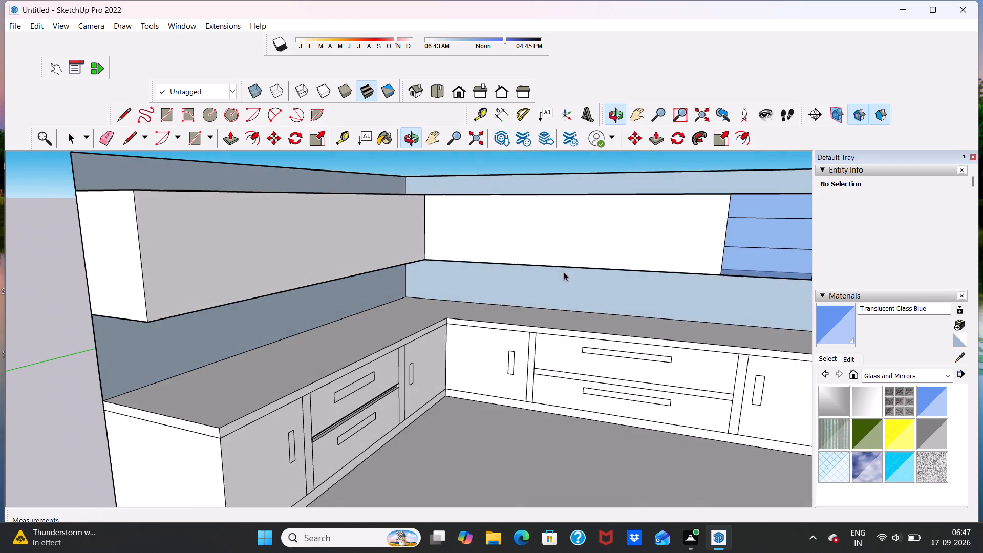
scroll(530, 249, down, 12)
scroll(609, 264, up, 3)
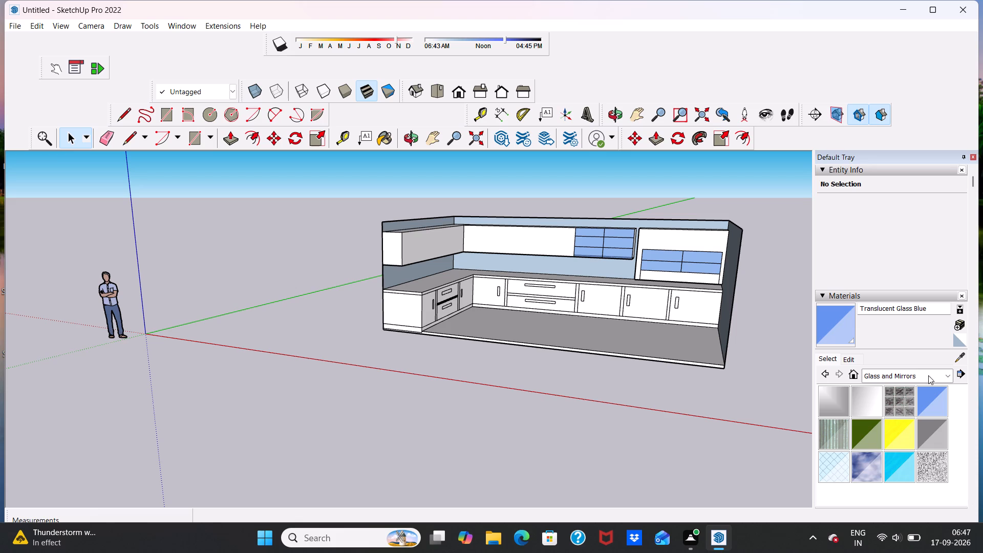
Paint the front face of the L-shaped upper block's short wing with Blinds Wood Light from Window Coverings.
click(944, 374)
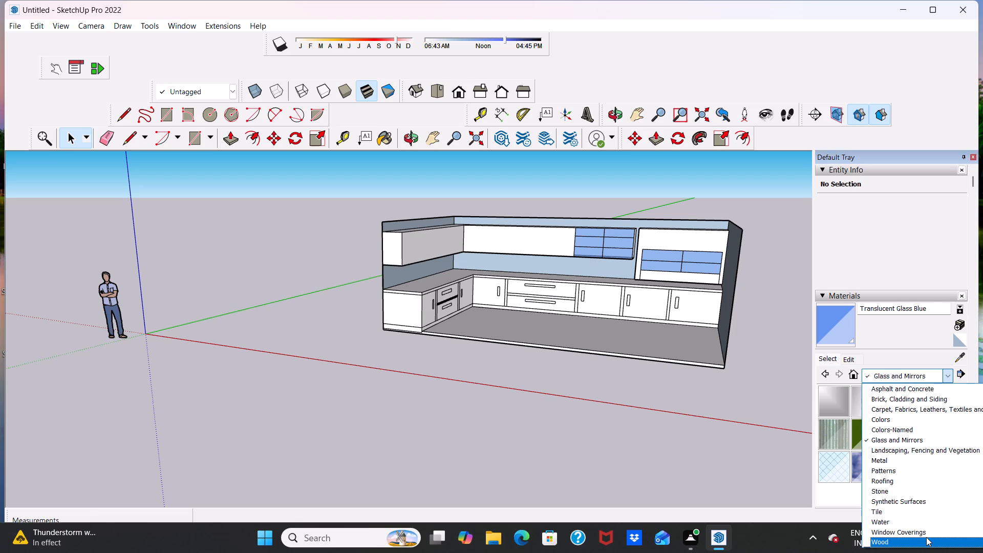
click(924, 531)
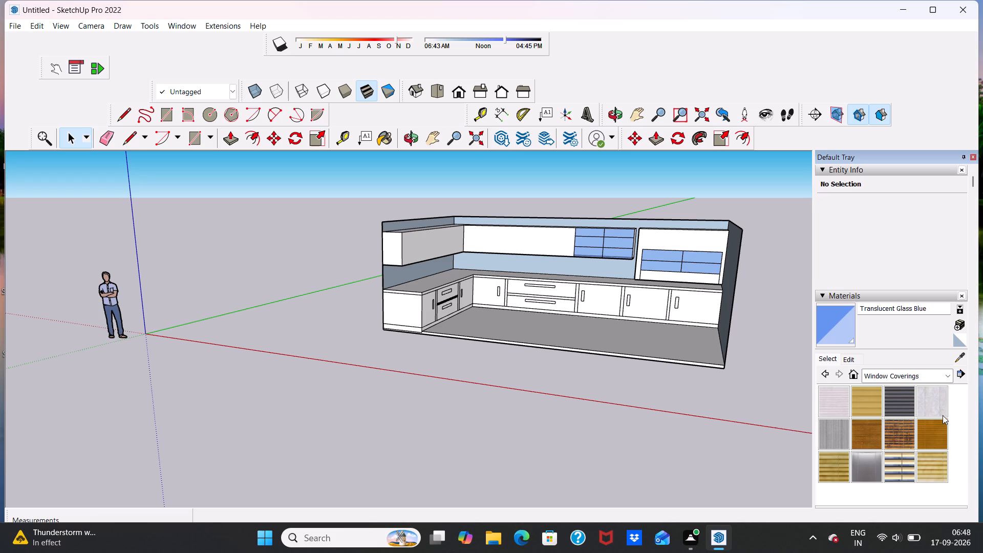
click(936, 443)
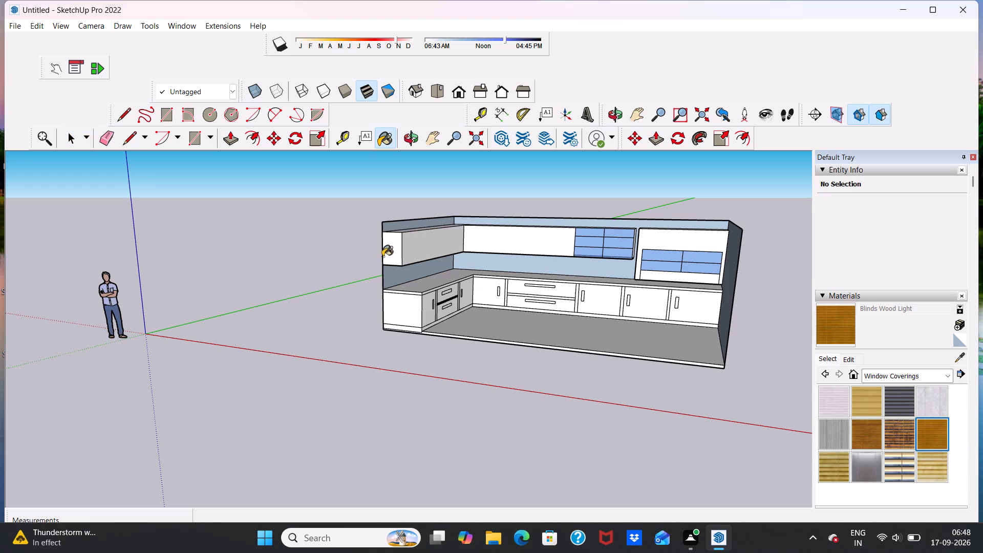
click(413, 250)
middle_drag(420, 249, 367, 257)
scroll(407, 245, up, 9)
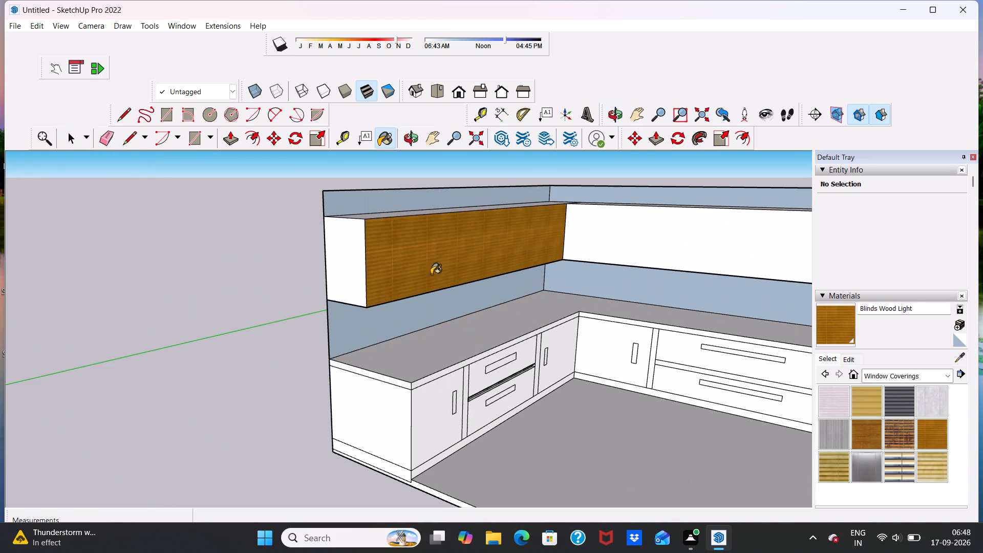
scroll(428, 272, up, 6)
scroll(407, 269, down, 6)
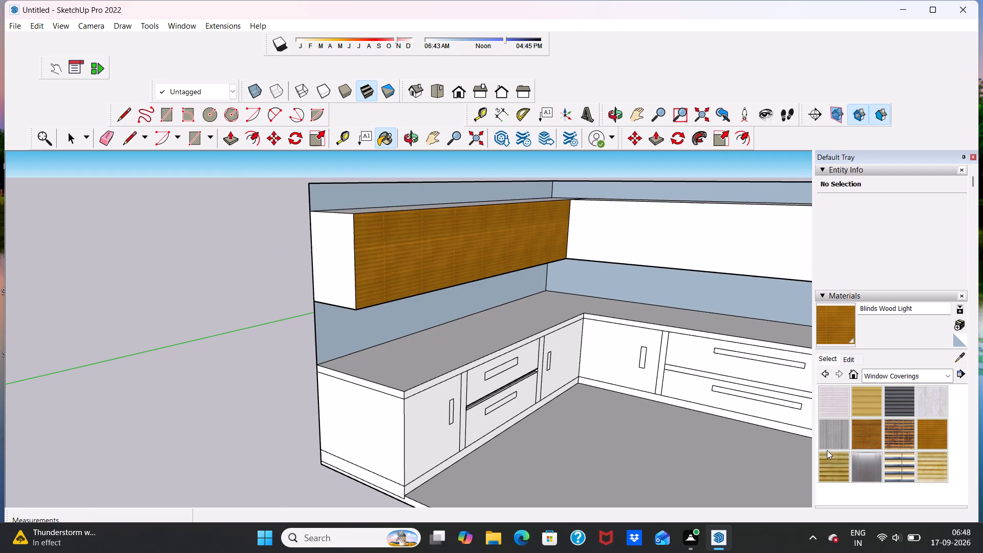
Paint the front and end faces of the upper block's short wing with Blinds Vertical Stripe Gray.
click(818, 426)
click(825, 426)
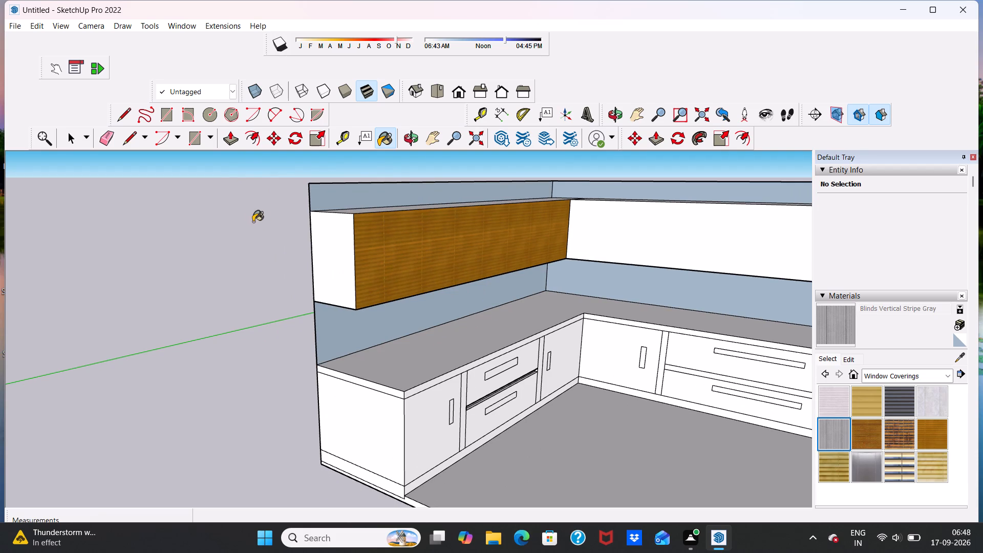
scroll(348, 219, up, 4)
click(376, 245)
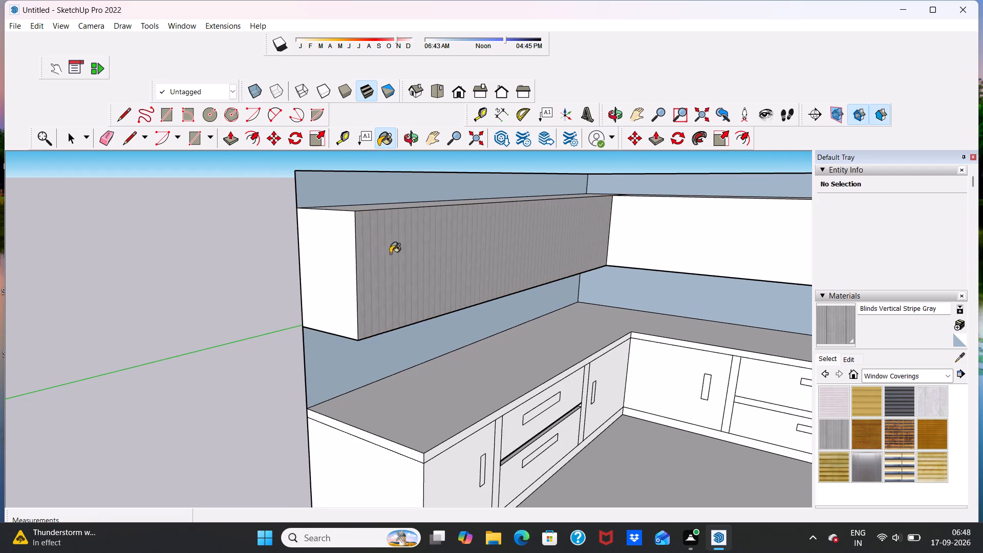
middle_drag(391, 256, 417, 267)
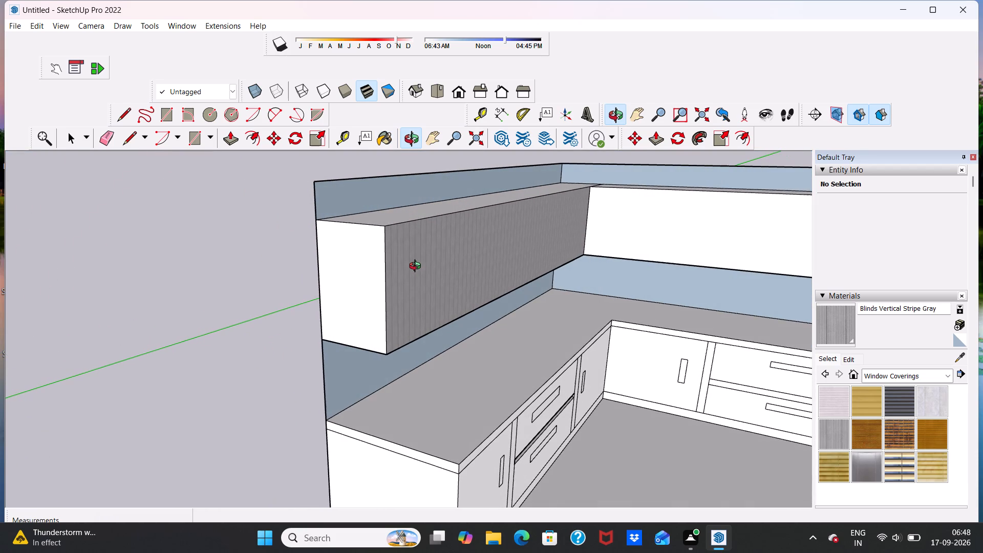
middle_drag(417, 267, 418, 268)
click(369, 266)
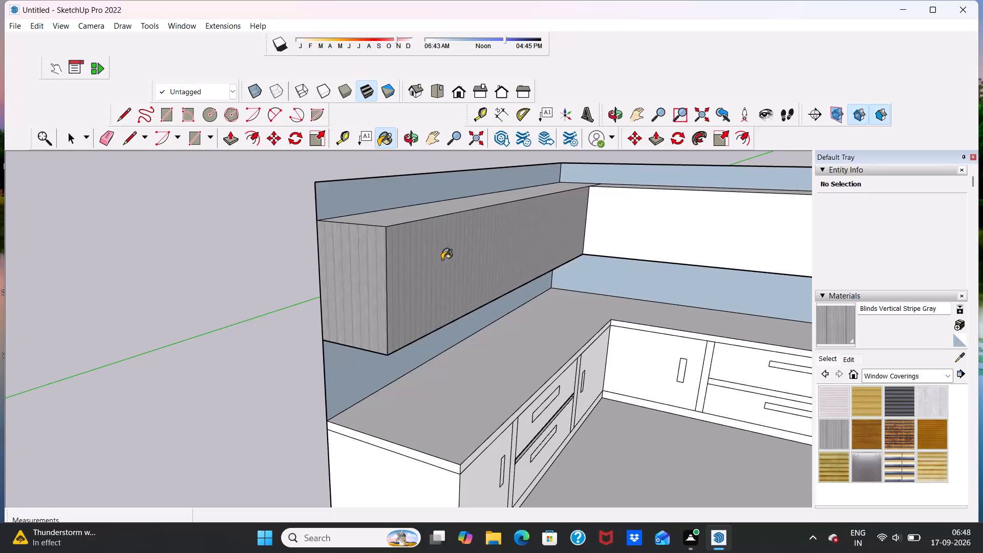
Paint the upper block's long wing front and the additional wall block's front around its panes with Blinds Vertical Stripe Gray.
middle_drag(442, 260, 291, 263)
scroll(285, 252, up, 1)
scroll(279, 244, down, 3)
scroll(251, 264, up, 6)
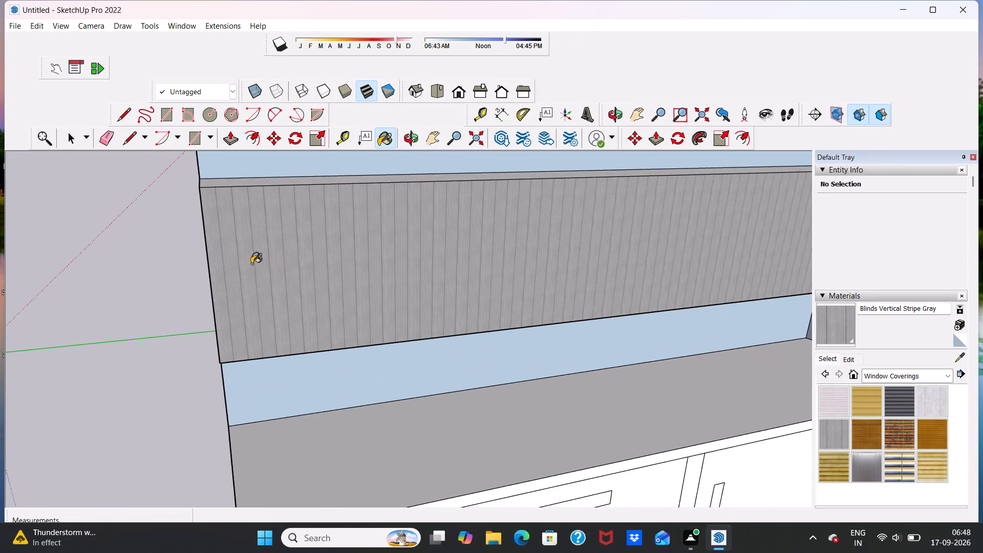
scroll(249, 264, down, 15)
middle_drag(359, 262, 436, 273)
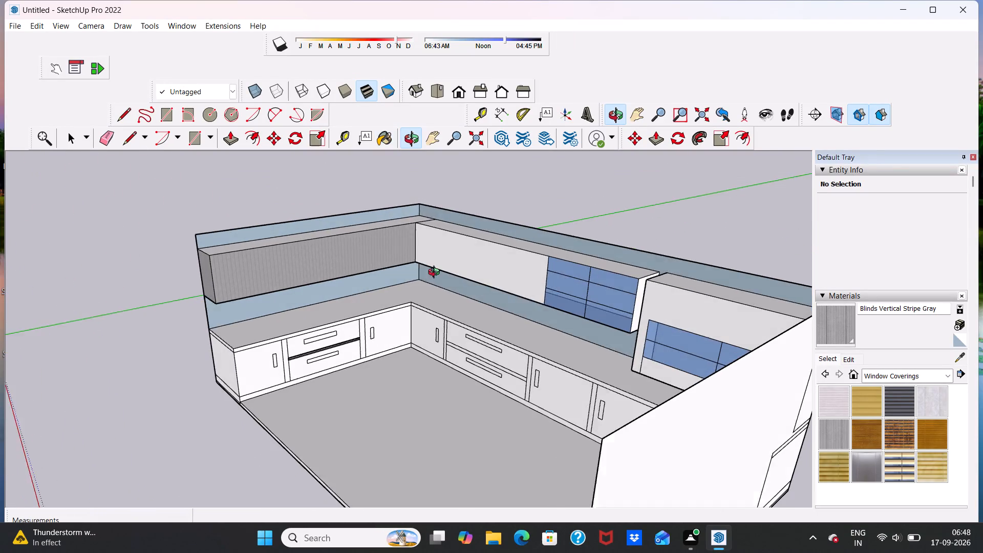
middle_drag(436, 273, 446, 266)
click(457, 249)
middle_drag(459, 265, 525, 257)
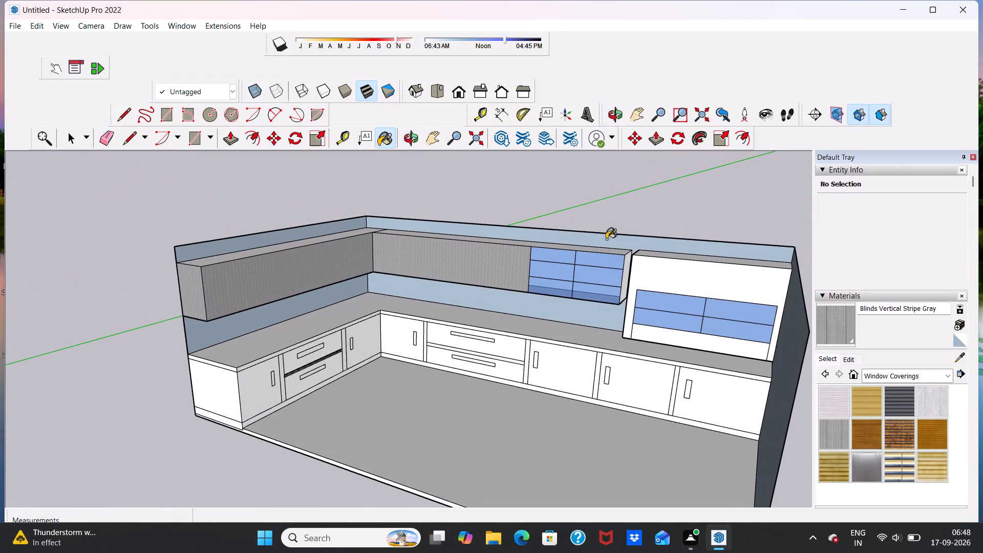
click(650, 275)
Examine the striped grey finish on the upper blocks against the rest of the room.
middle_drag(669, 365, 681, 348)
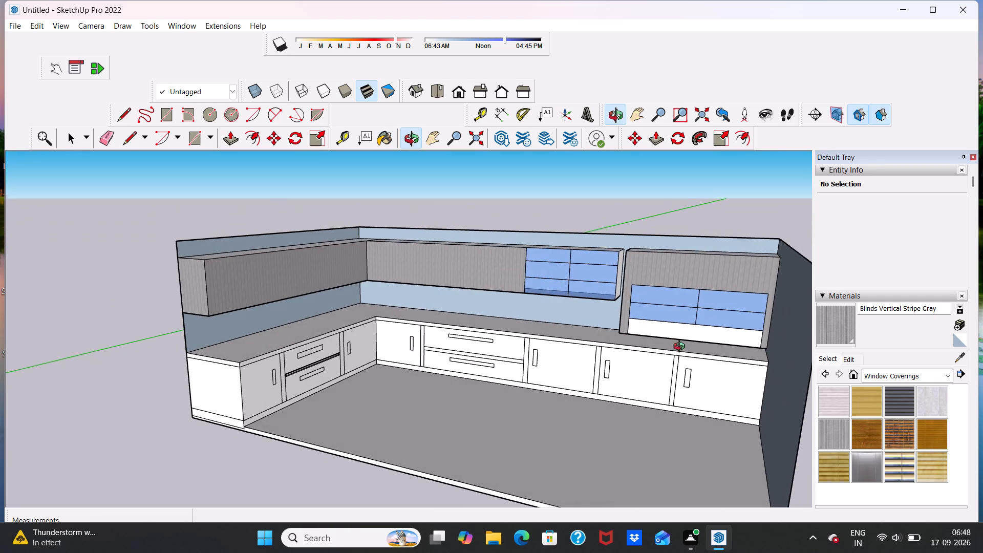
middle_drag(681, 348, 681, 348)
scroll(676, 338, up, 10)
scroll(653, 319, down, 11)
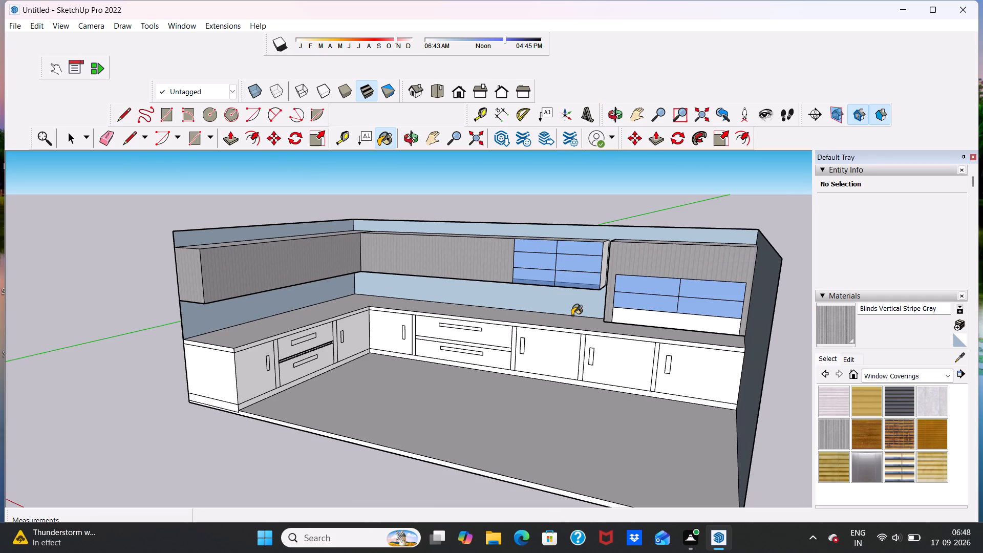
scroll(486, 263, up, 4)
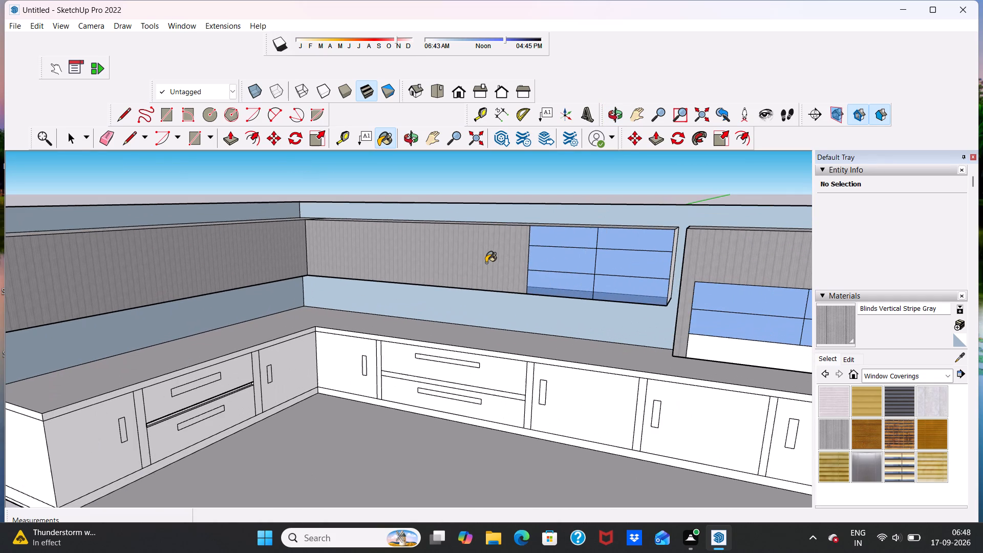
scroll(462, 267, down, 2)
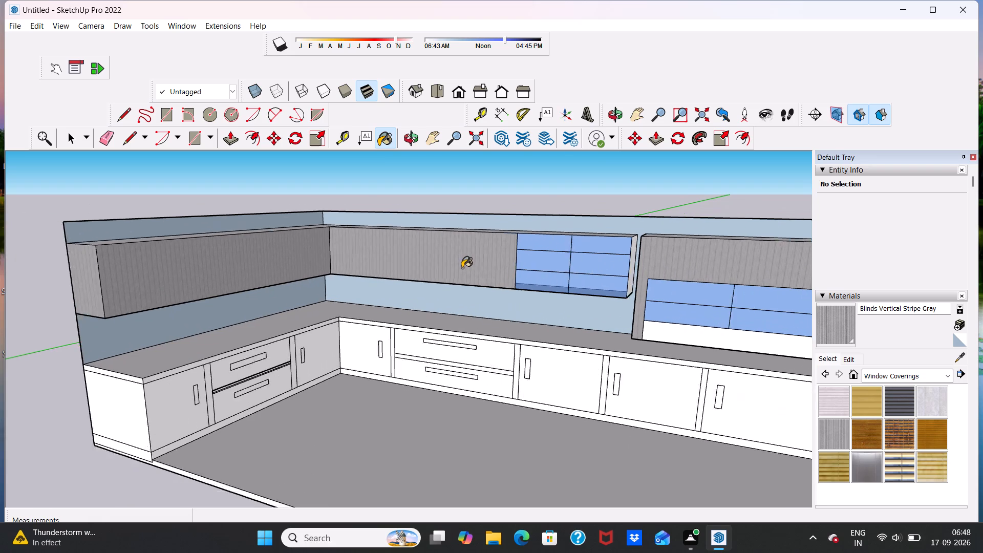
scroll(462, 268, down, 3)
scroll(259, 277, up, 6)
scroll(243, 273, down, 6)
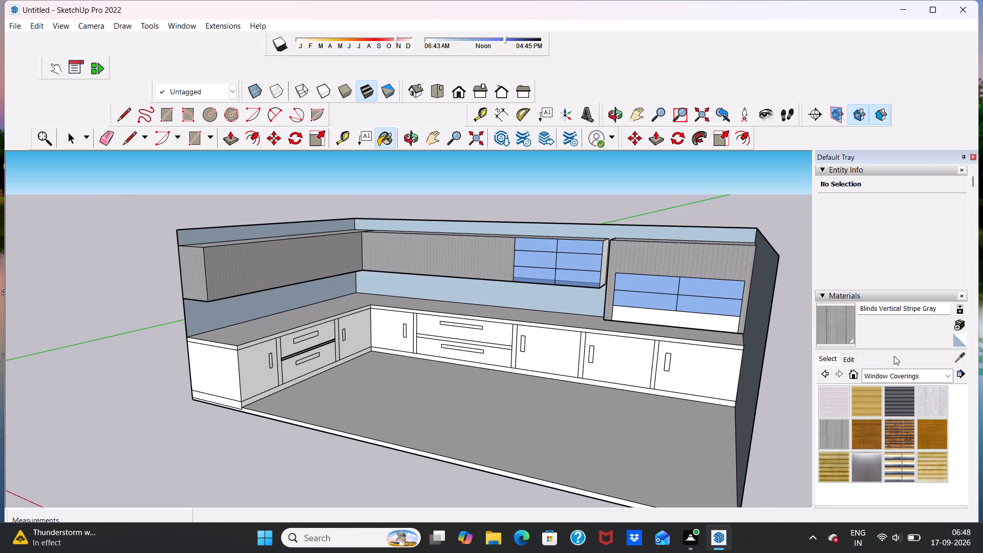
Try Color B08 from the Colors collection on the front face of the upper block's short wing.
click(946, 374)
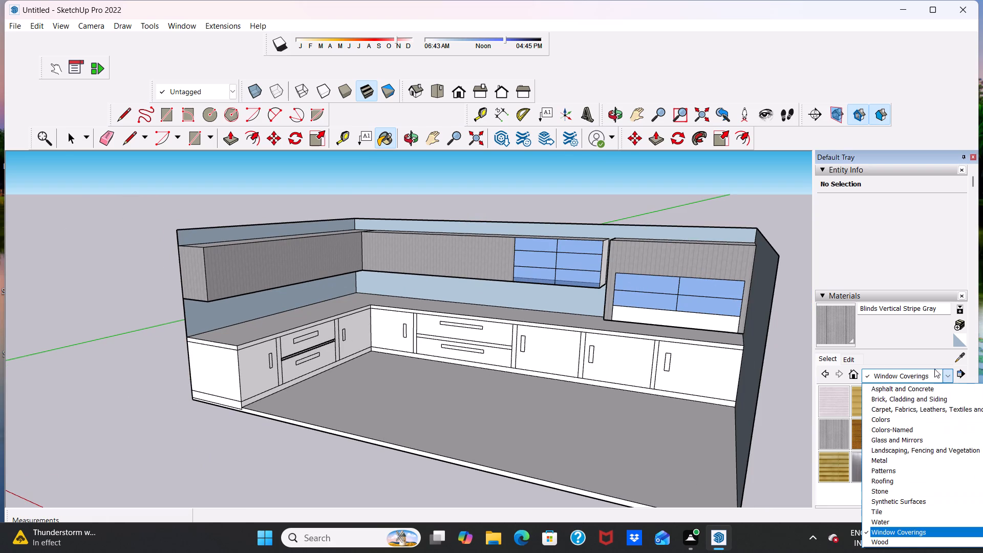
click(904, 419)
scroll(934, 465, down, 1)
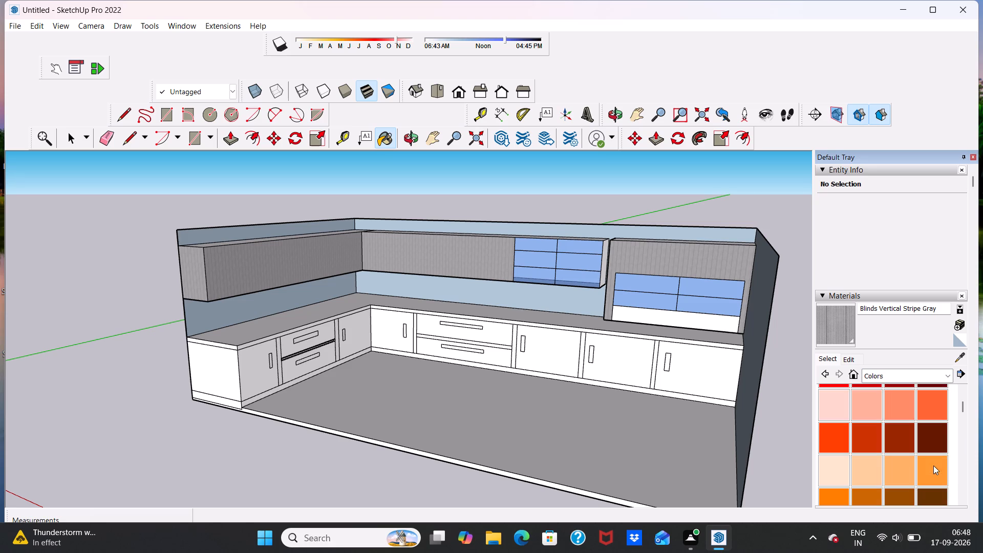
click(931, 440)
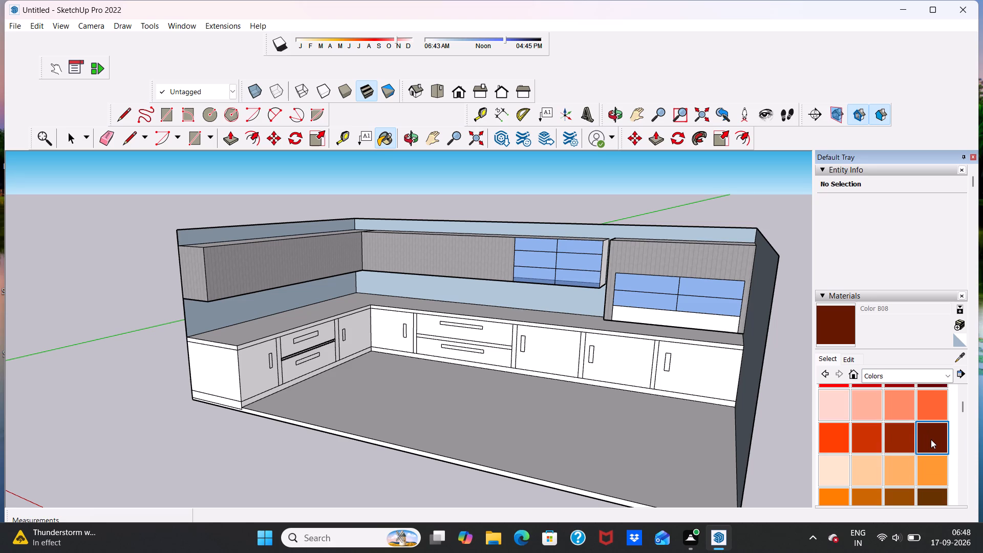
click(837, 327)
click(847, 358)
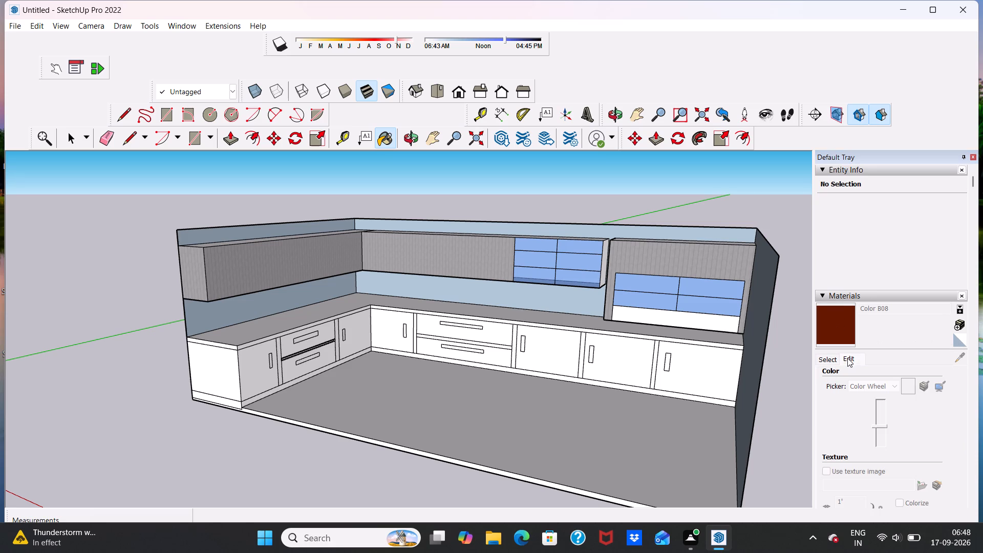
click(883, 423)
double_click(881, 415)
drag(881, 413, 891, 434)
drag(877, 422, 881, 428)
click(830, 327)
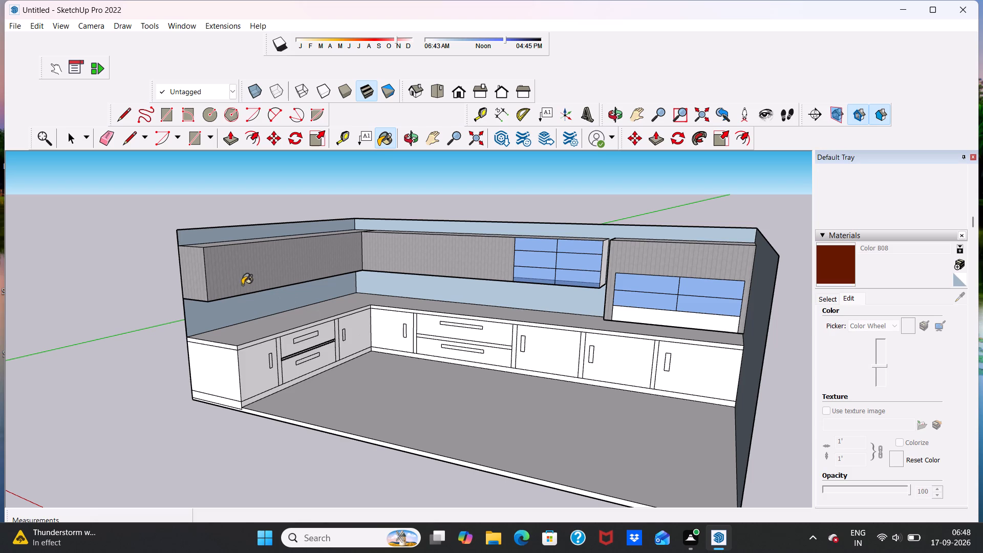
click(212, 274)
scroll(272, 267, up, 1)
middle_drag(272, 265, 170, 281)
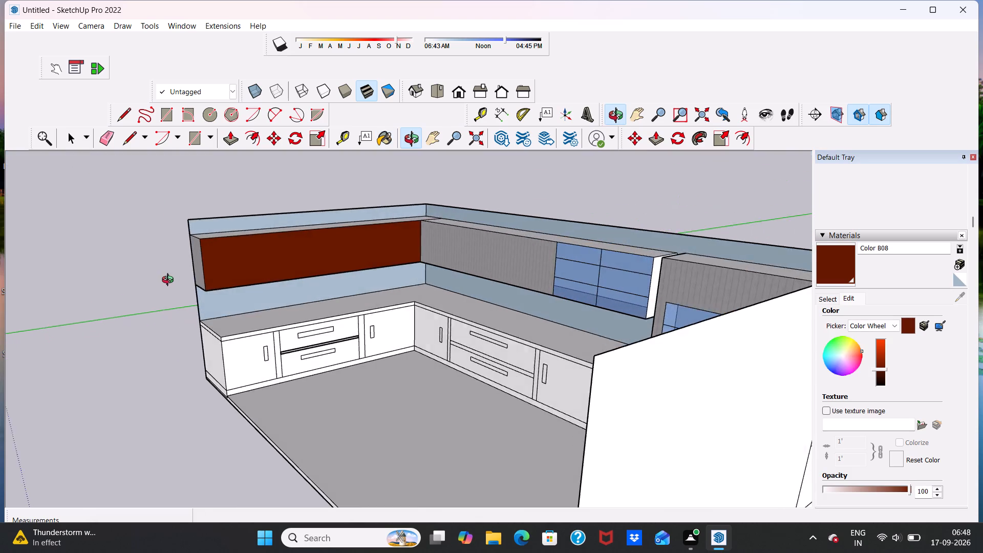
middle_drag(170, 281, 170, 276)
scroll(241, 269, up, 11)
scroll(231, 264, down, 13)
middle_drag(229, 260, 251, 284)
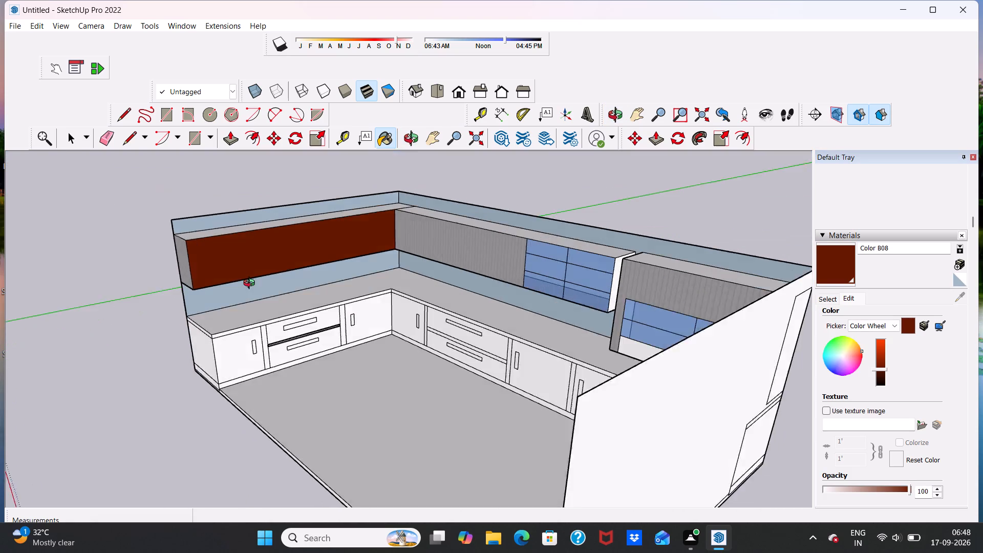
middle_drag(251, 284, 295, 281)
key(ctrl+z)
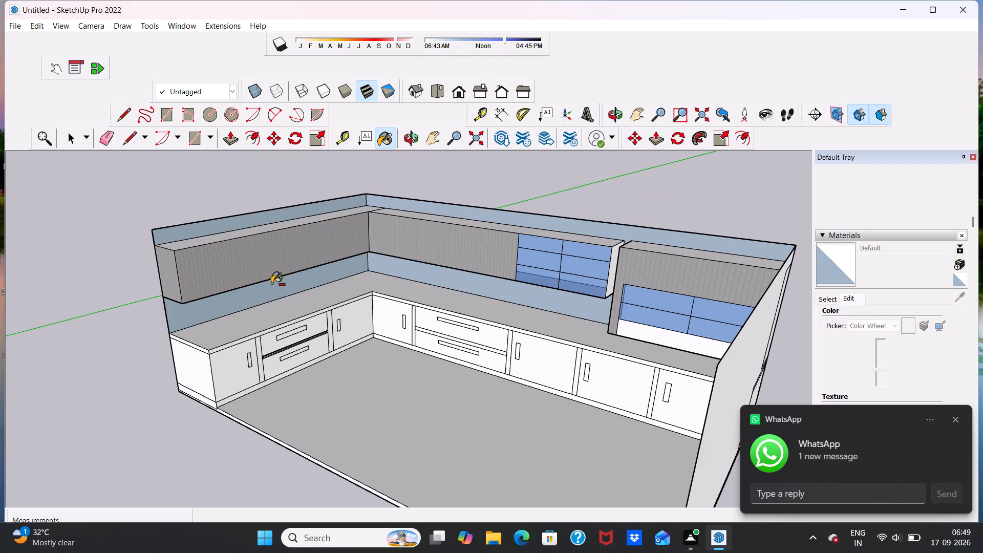
Undo the Blinds Vertical Stripe Gray and earlier blinds wood painting on the upper L-shaped block and the additional wall block.
key(ctrl+z)
scroll(238, 274, up, 6)
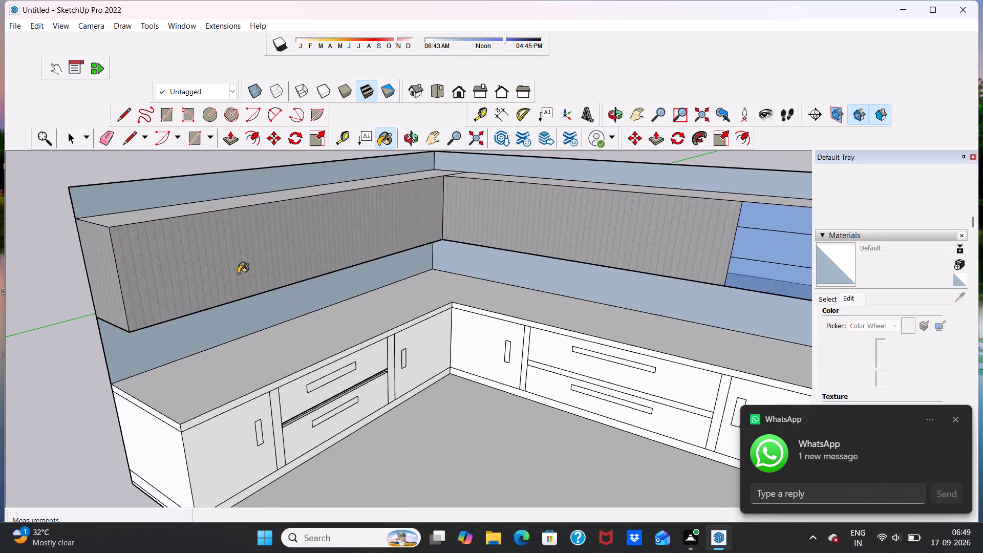
scroll(238, 273, down, 9)
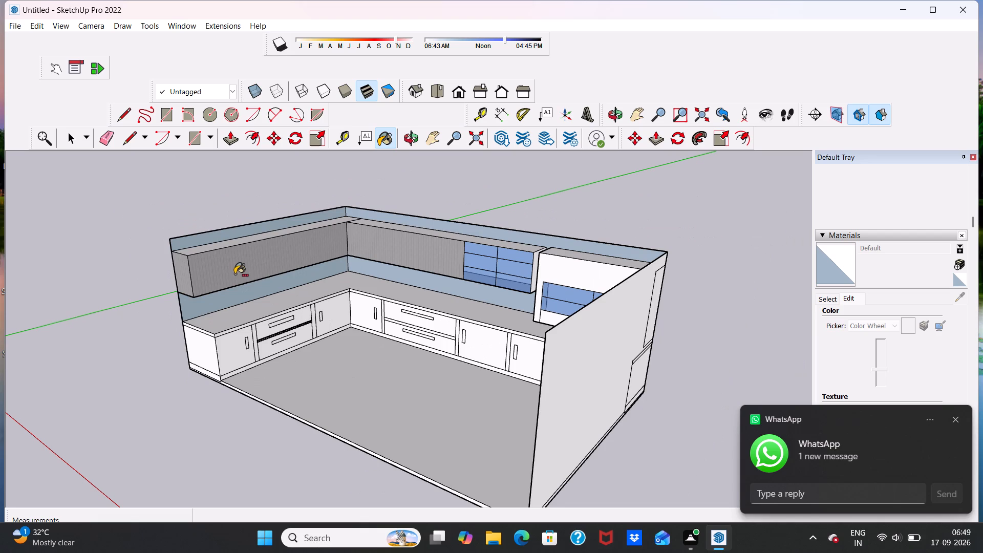
key(ctrl+z)
scroll(238, 270, up, 5)
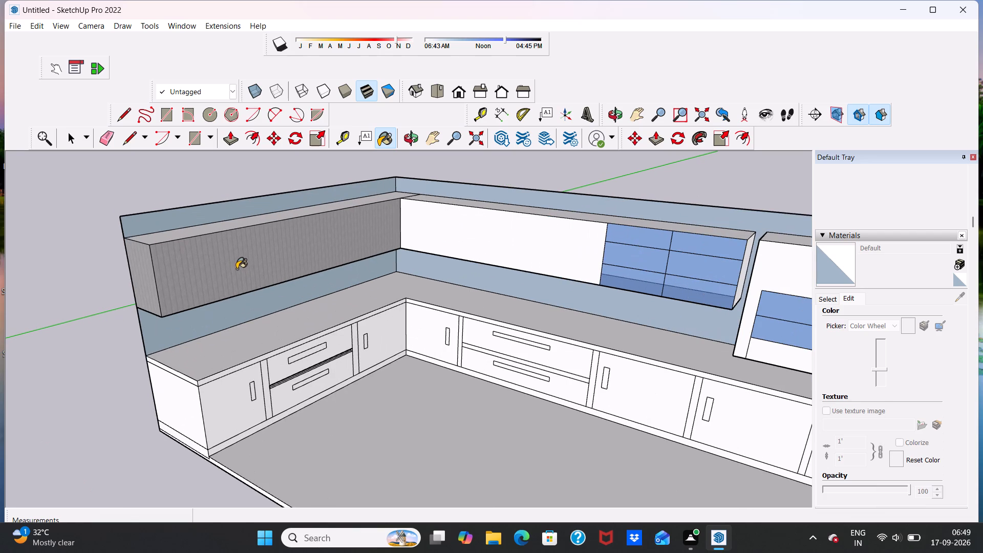
key(ctrl+z)
key(ctrl+z)
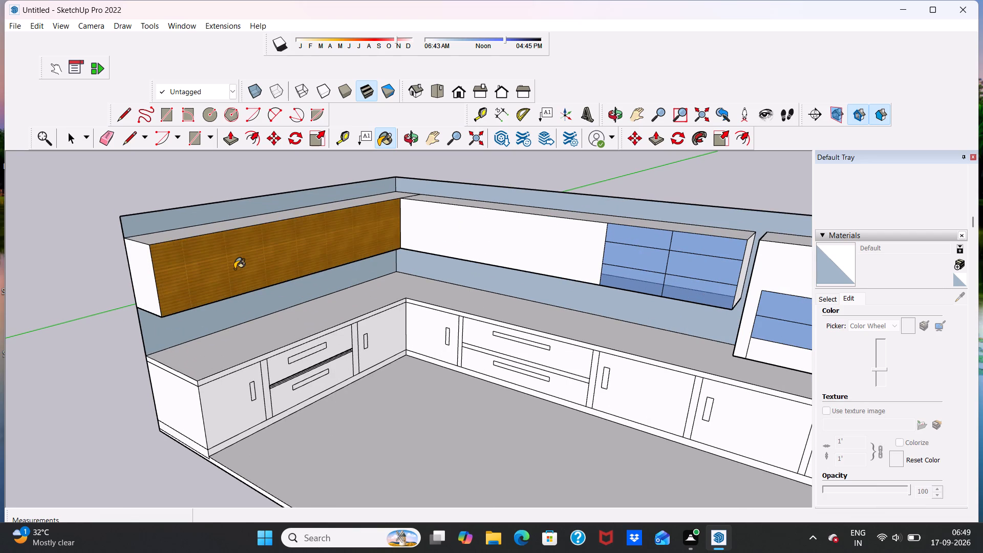
key(ctrl+z)
scroll(223, 270, up, 2)
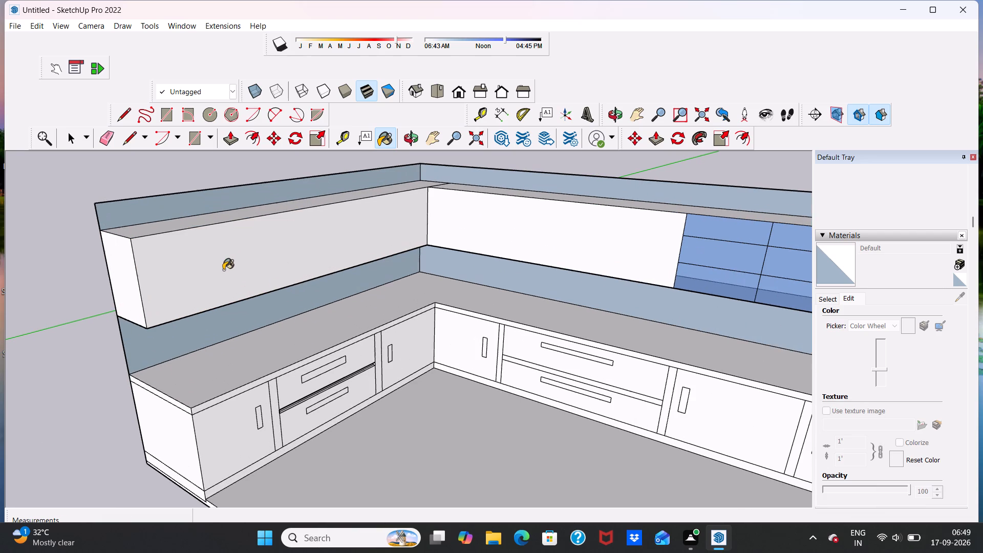
key(space)
Draw a 3' vertical line down the front face of the upper block's short wing, close to its outer end.
scroll(223, 270, down, 5)
middle_drag(226, 268, 263, 243)
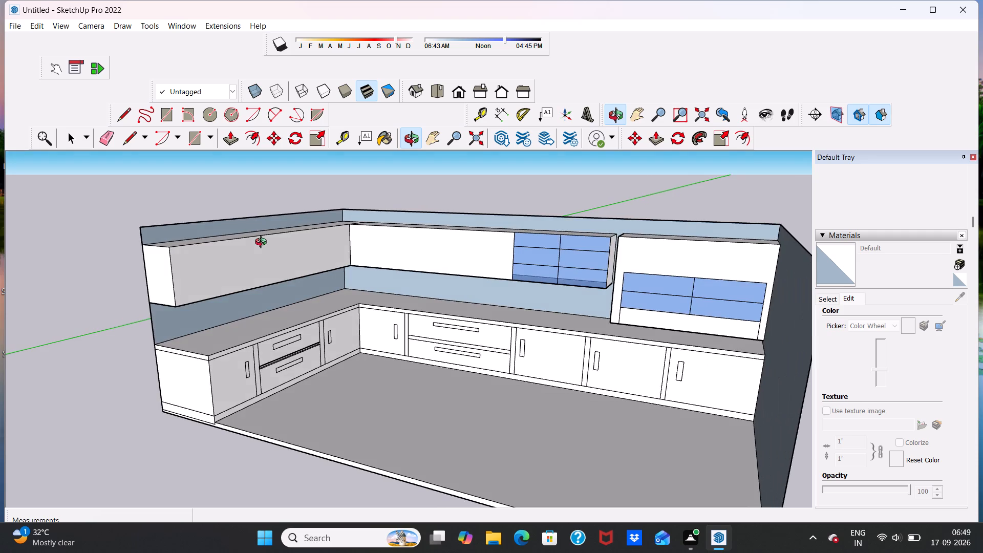
middle_drag(263, 243, 230, 243)
scroll(222, 270, up, 4)
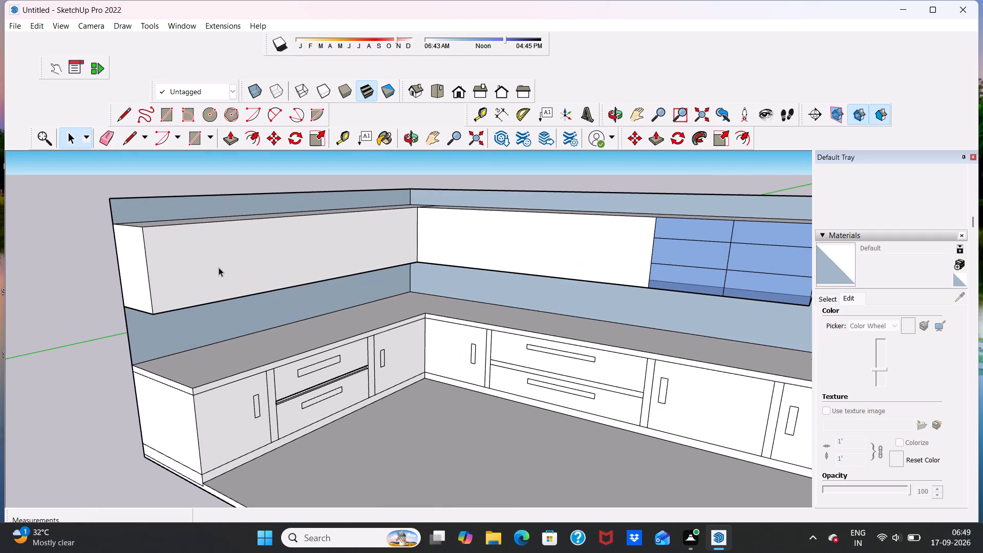
scroll(207, 263, down, 3)
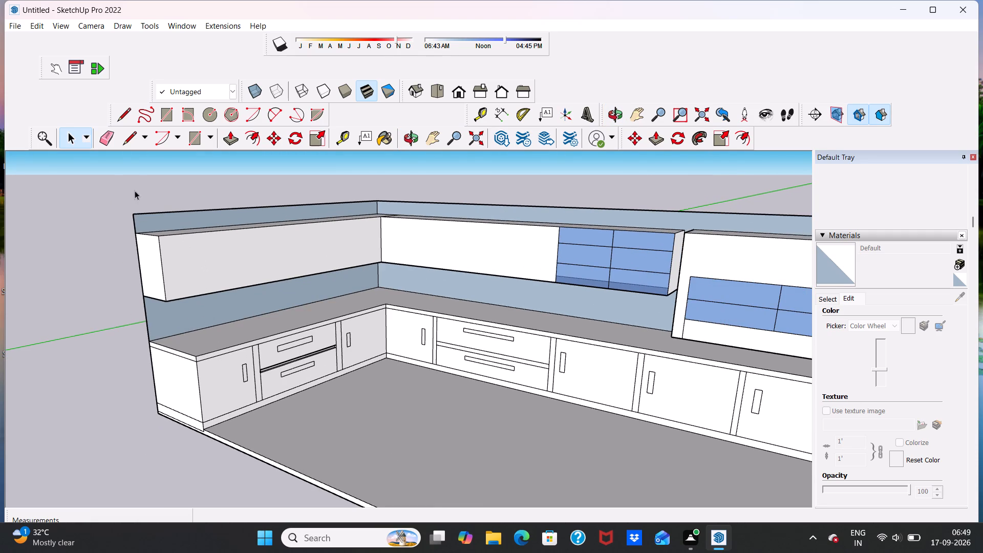
click(131, 141)
scroll(189, 245, up, 3)
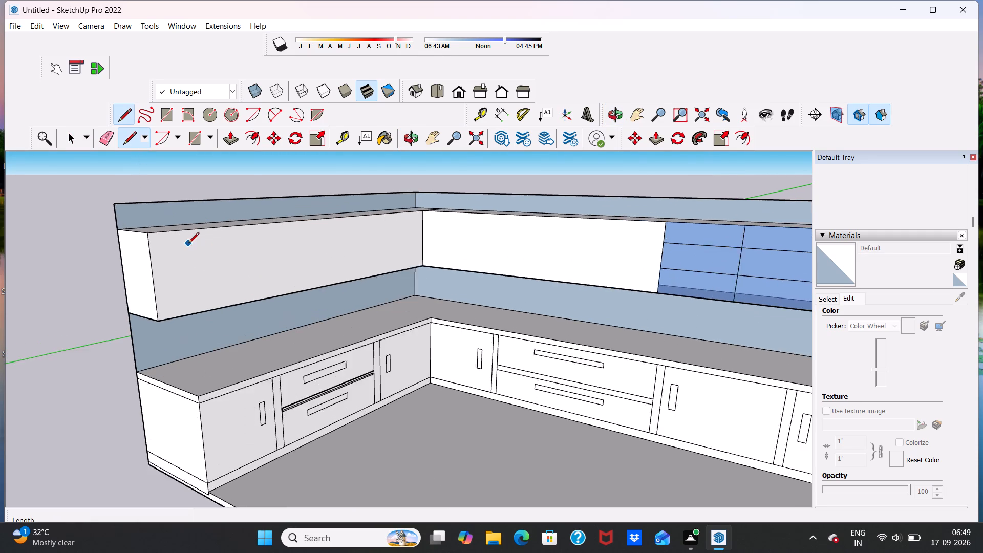
scroll(188, 244, up, 2)
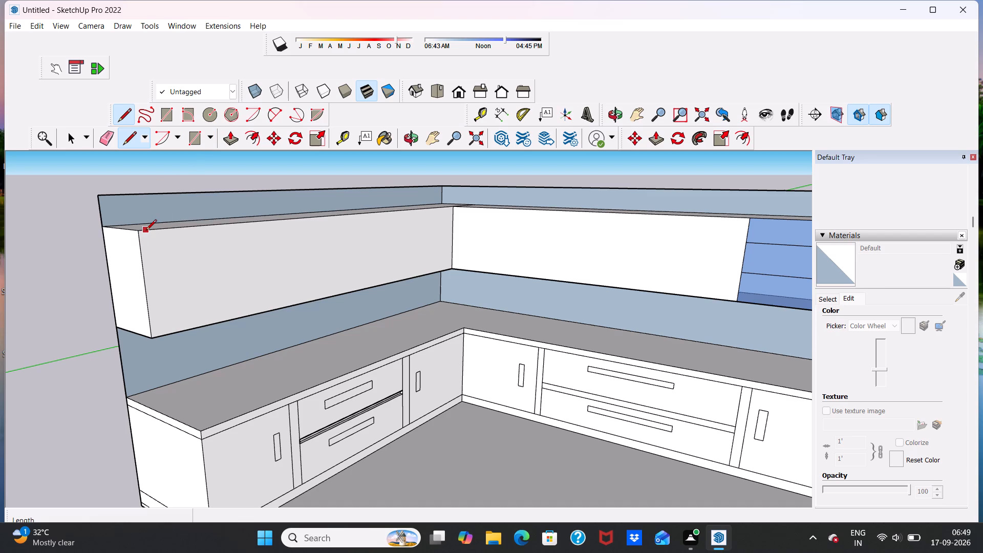
click(146, 231)
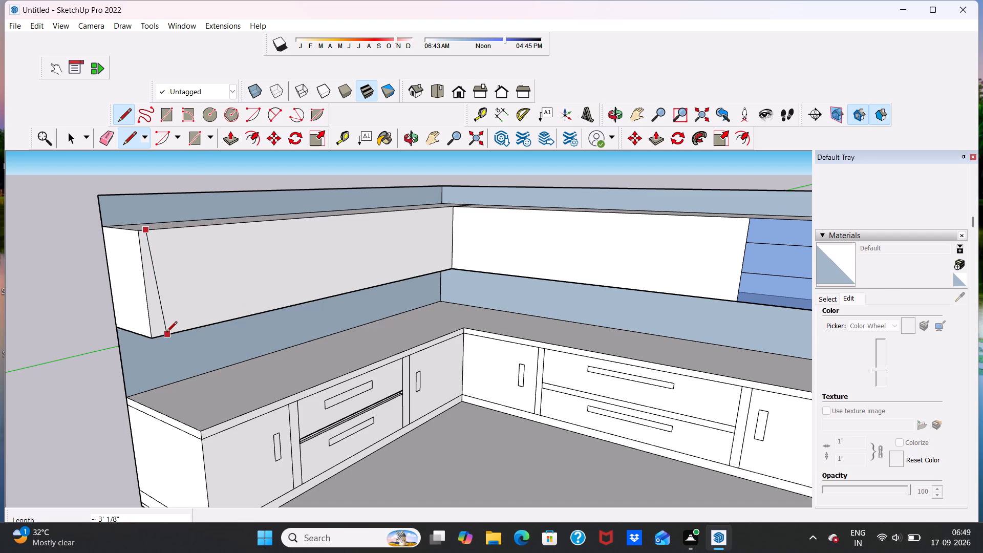
click(164, 335)
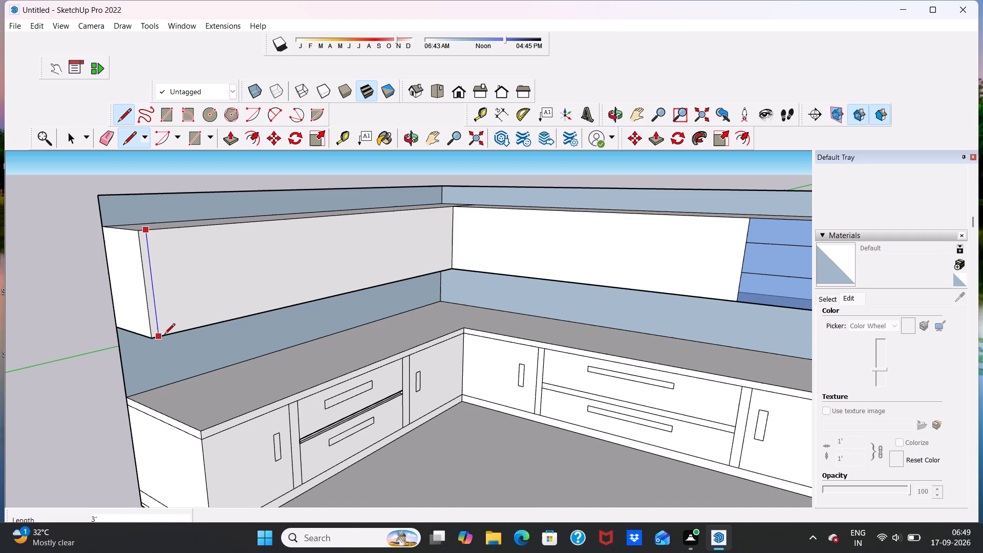
key(ctrl+z)
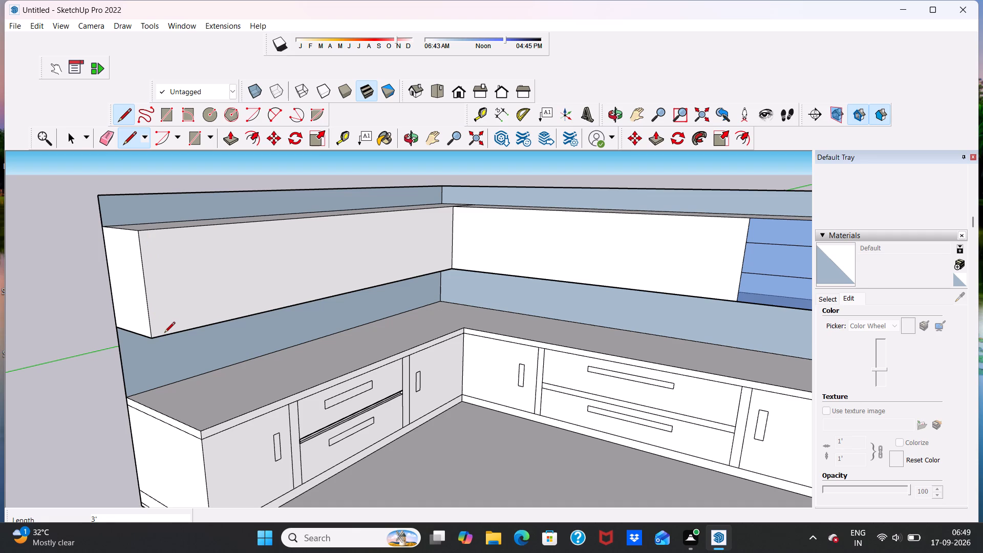
click(154, 231)
click(164, 335)
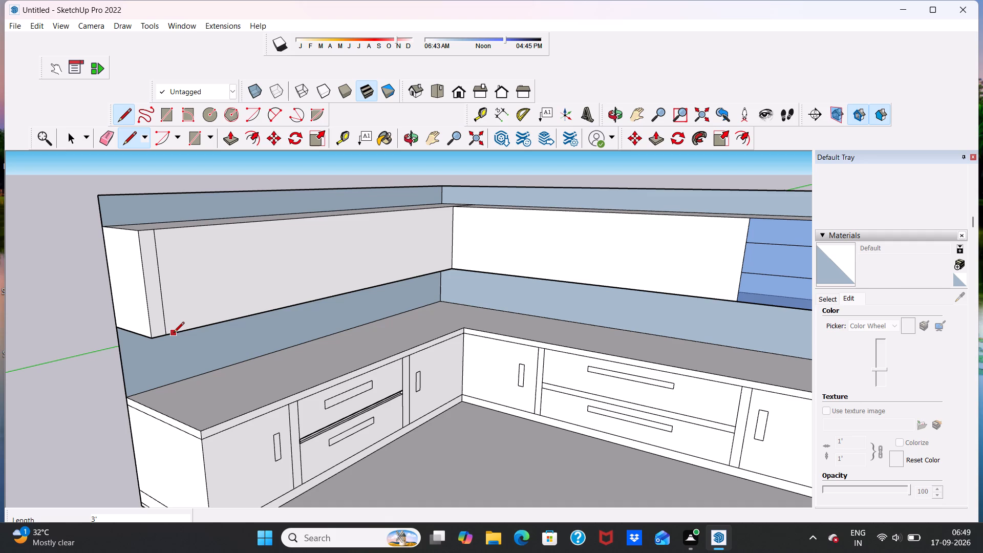
key(space)
Copy the vertical line along the short wing's front face at about 5 3/4" spacing and repeat the copy 20 times.
scroll(166, 304, up, 5)
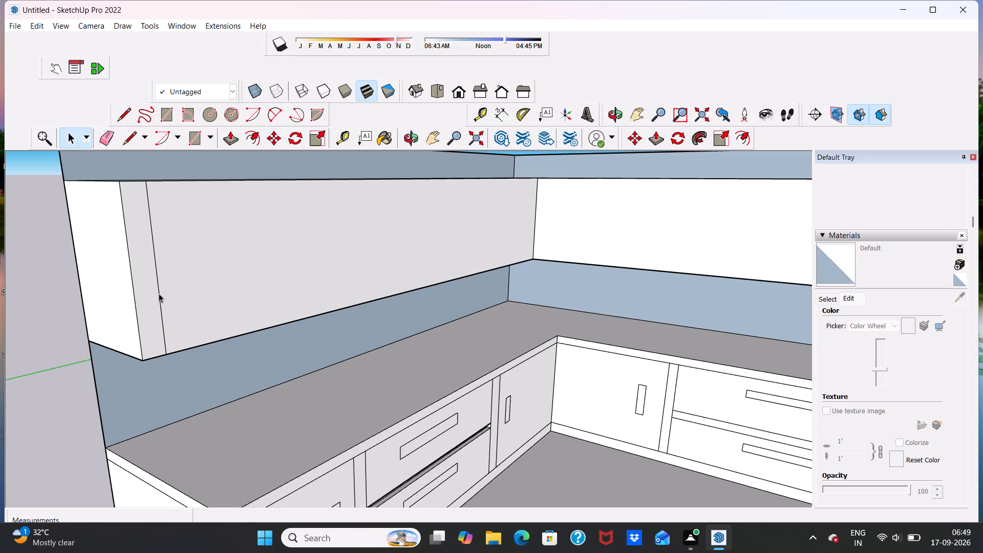
click(157, 291)
scroll(156, 290, down, 2)
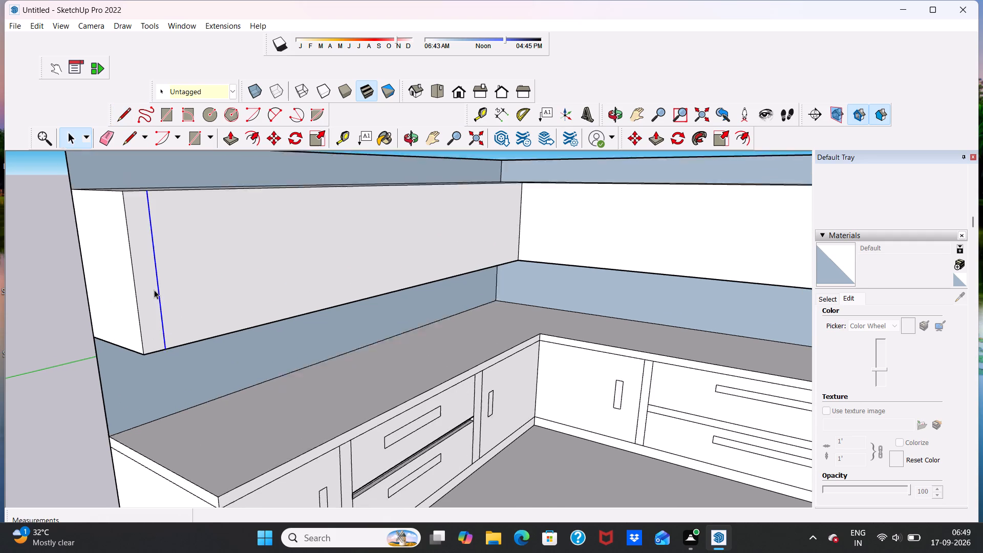
scroll(154, 290, down, 2)
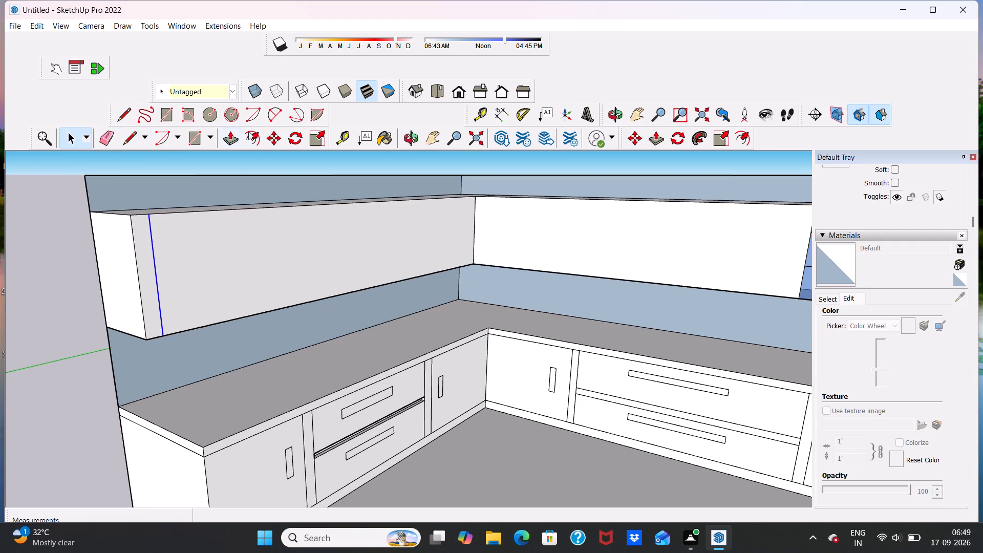
click(269, 136)
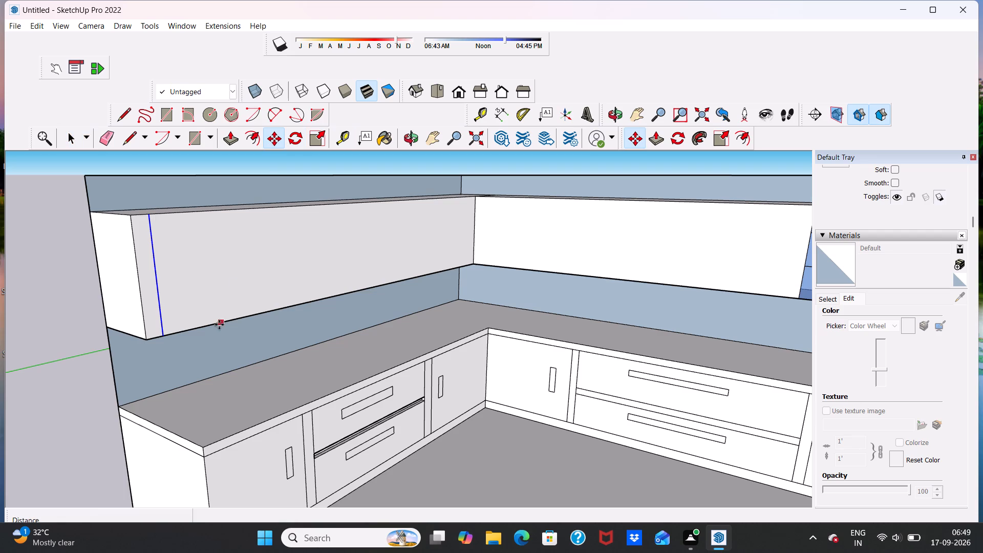
click(162, 336)
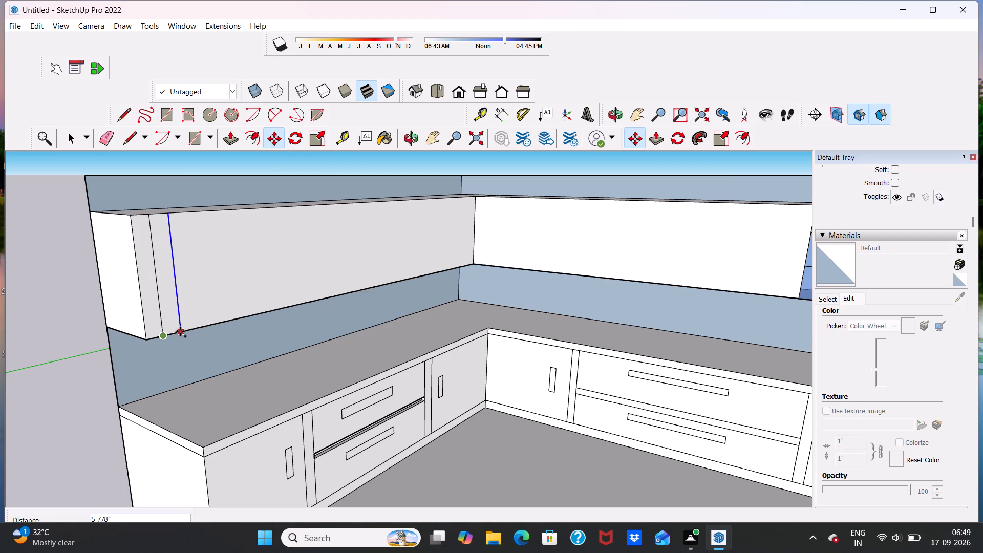
click(180, 331)
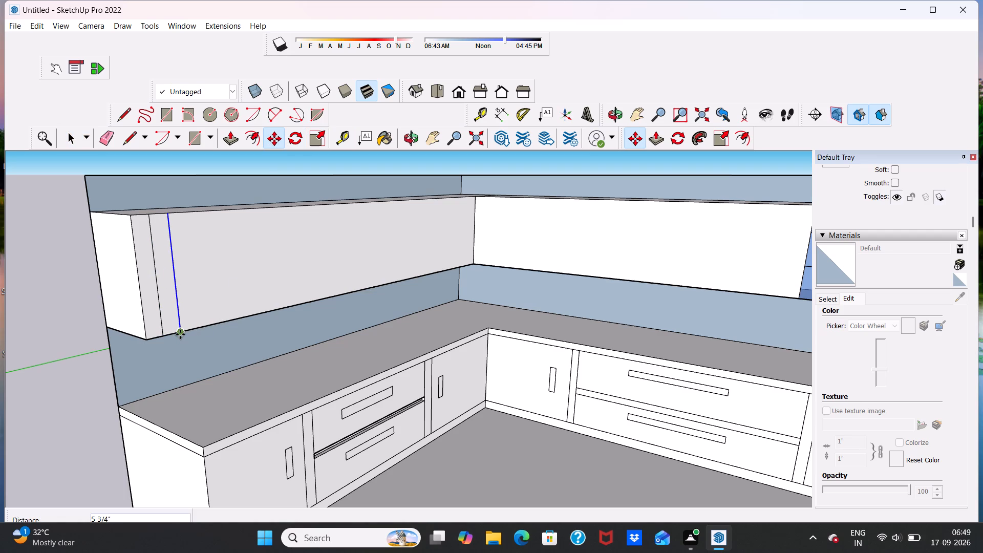
key(shift+asterisk)
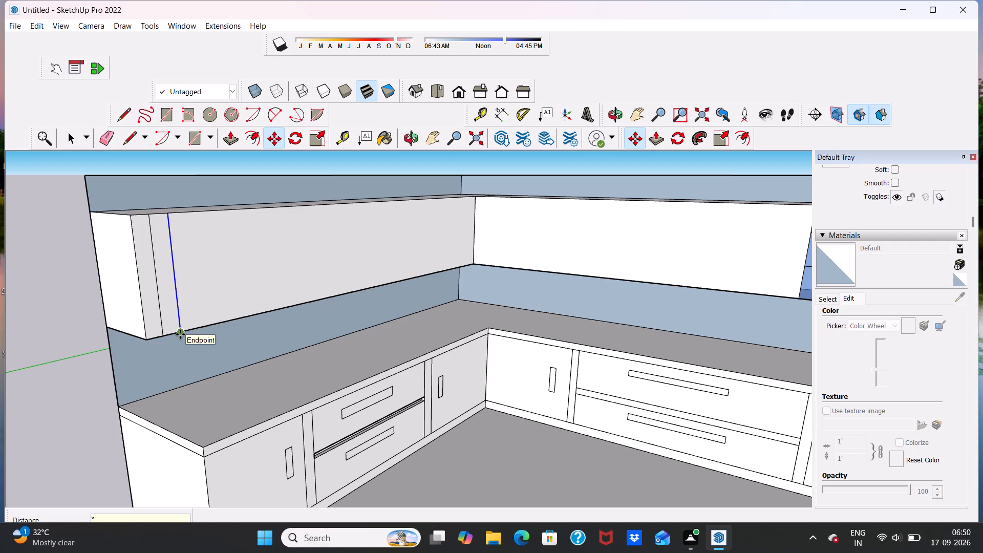
text(20)
key(Return)
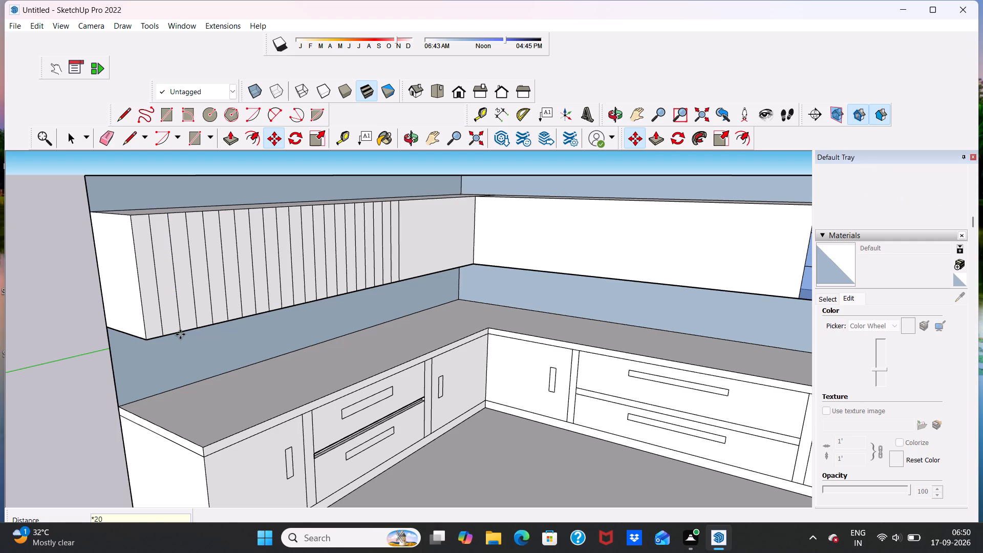
scroll(127, 250, down, 4)
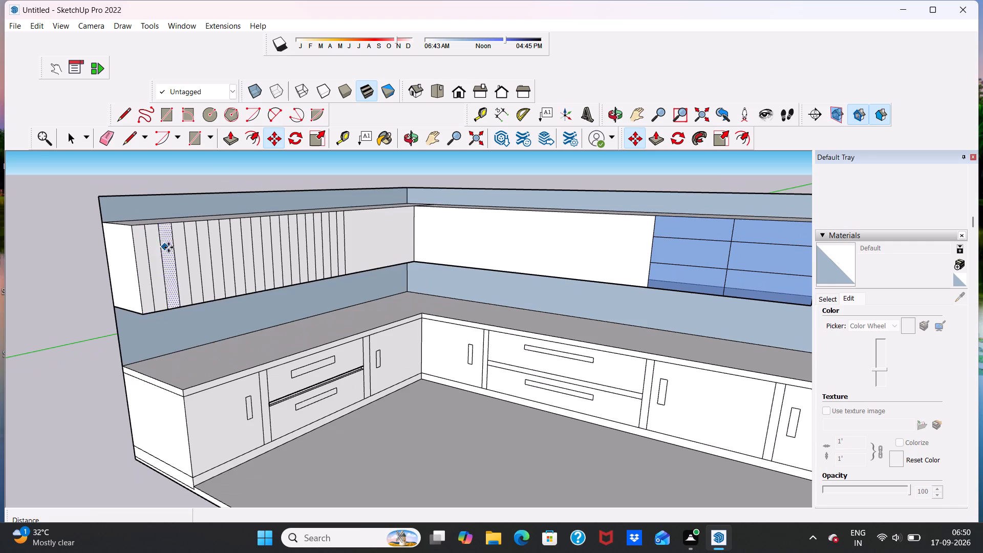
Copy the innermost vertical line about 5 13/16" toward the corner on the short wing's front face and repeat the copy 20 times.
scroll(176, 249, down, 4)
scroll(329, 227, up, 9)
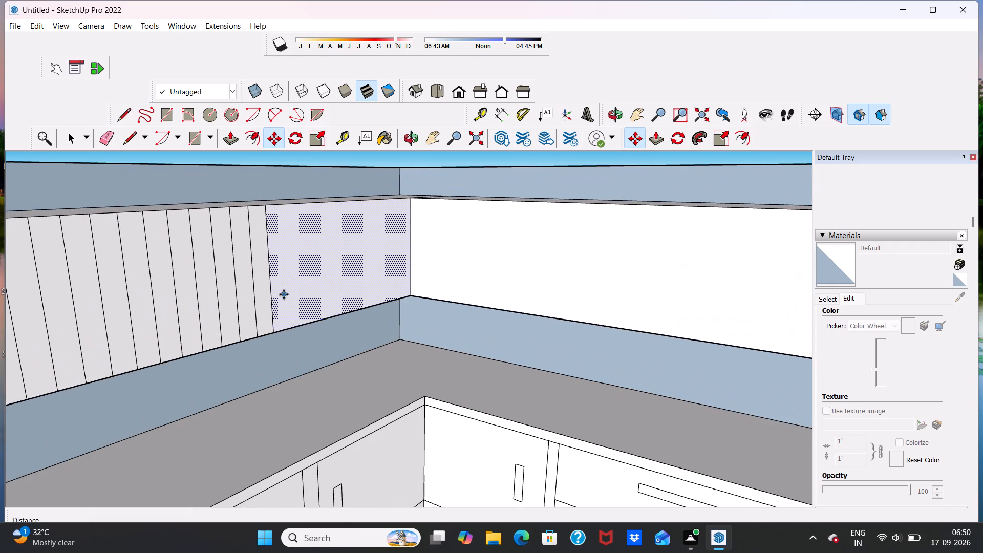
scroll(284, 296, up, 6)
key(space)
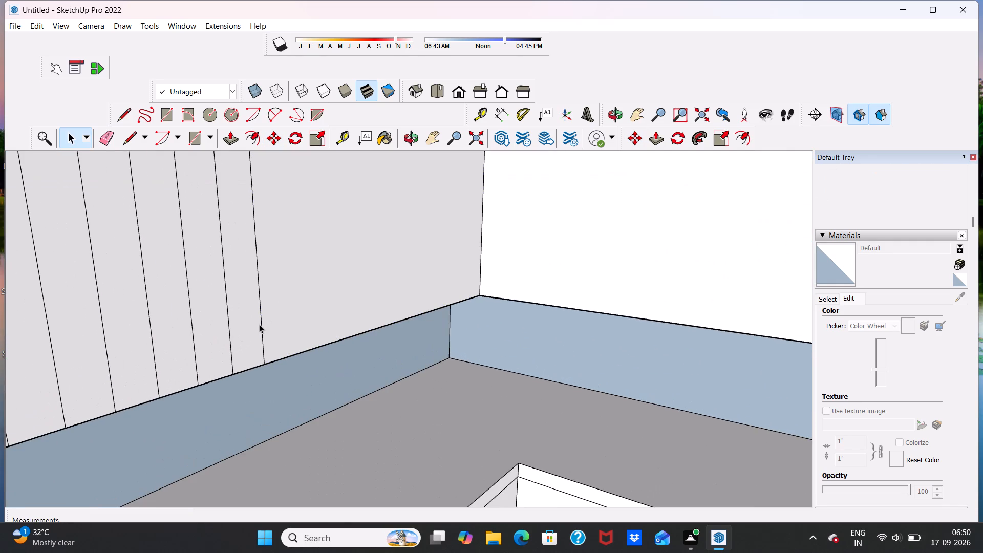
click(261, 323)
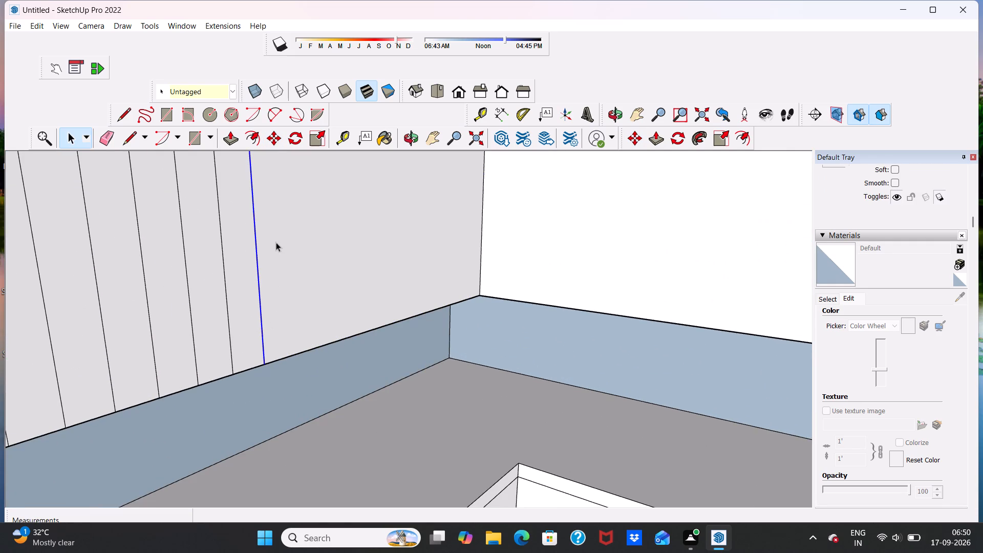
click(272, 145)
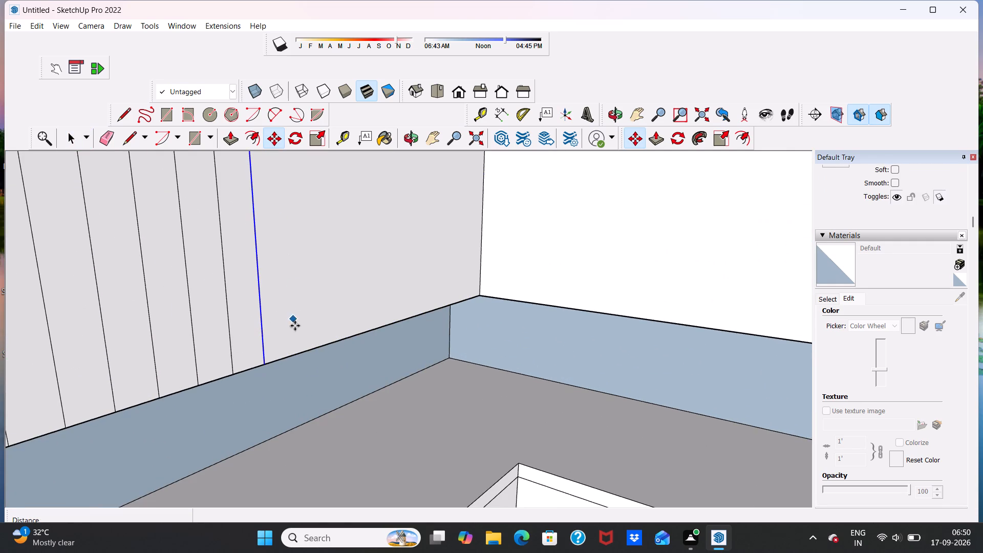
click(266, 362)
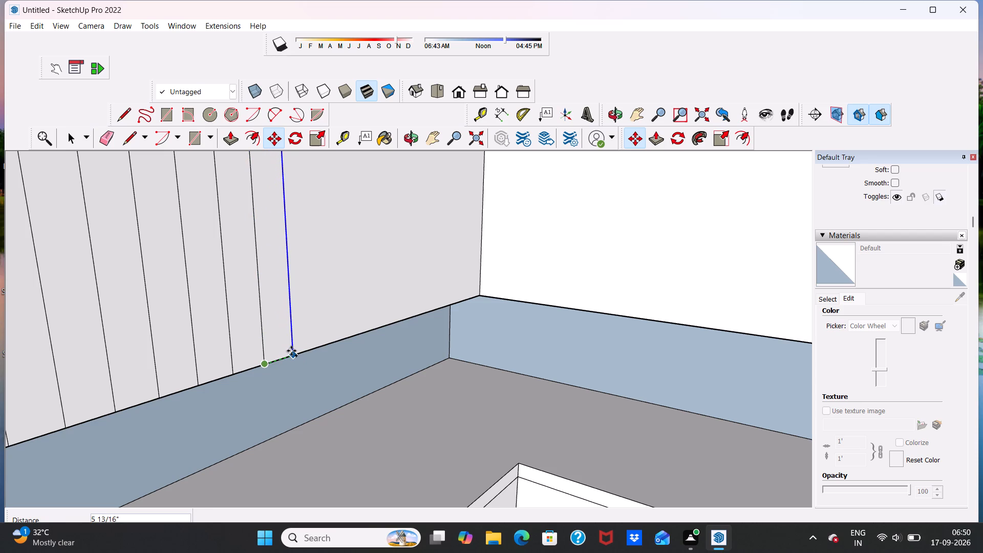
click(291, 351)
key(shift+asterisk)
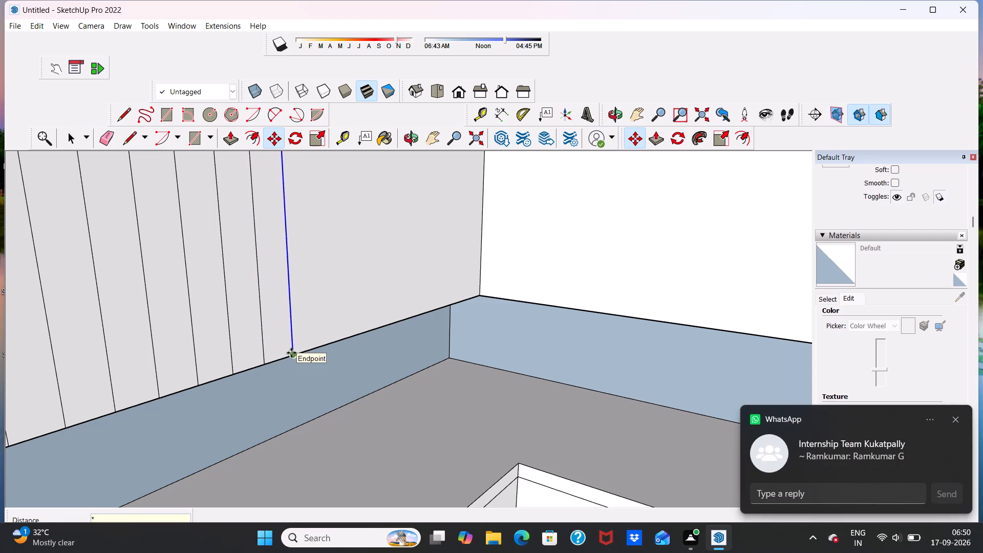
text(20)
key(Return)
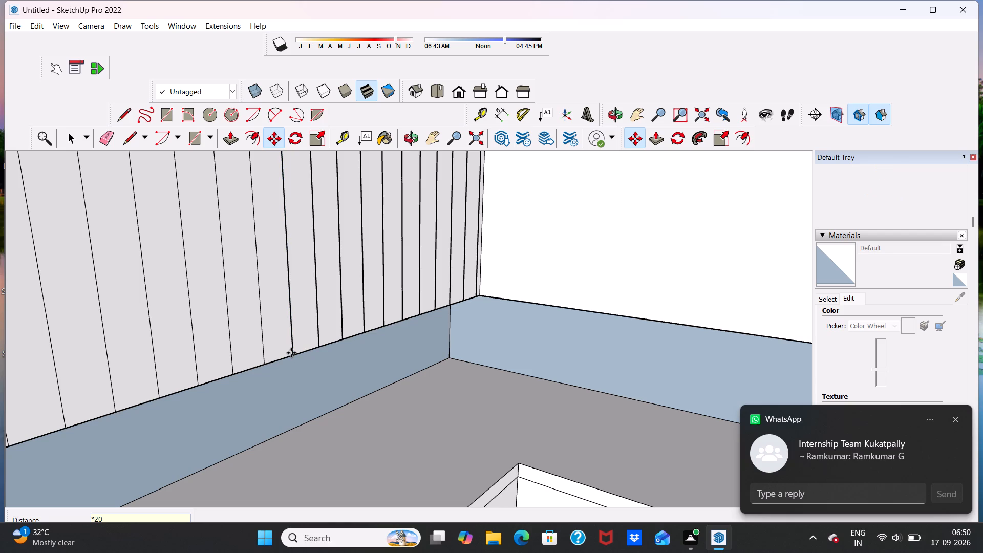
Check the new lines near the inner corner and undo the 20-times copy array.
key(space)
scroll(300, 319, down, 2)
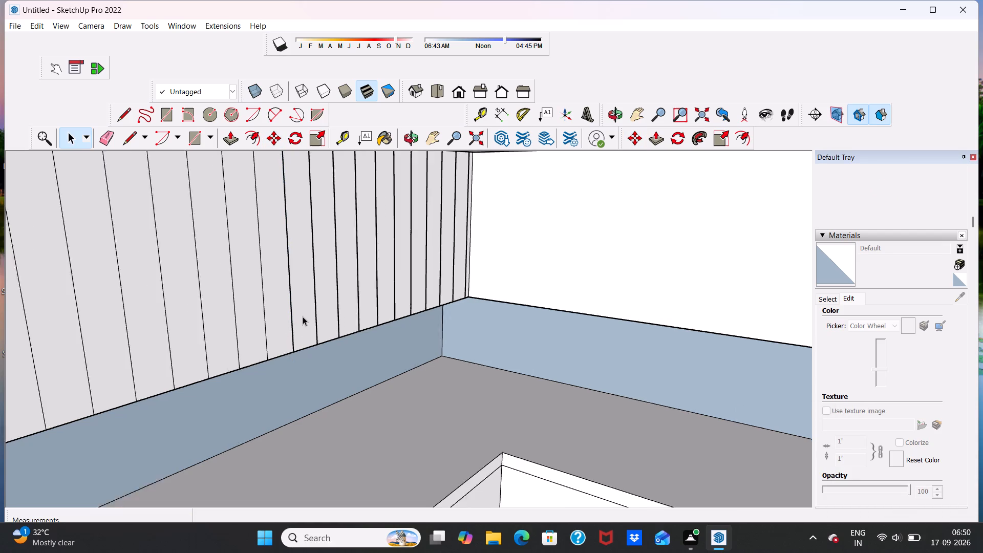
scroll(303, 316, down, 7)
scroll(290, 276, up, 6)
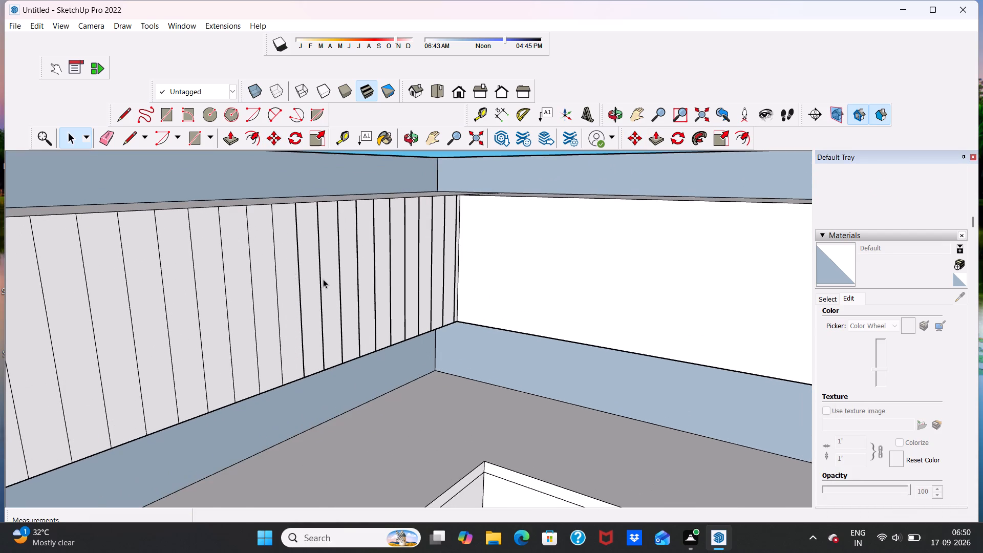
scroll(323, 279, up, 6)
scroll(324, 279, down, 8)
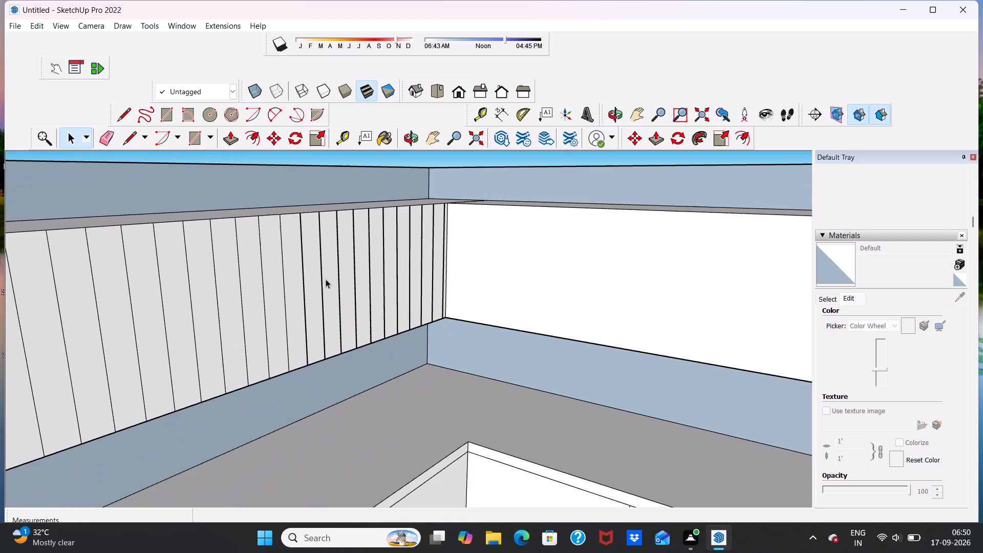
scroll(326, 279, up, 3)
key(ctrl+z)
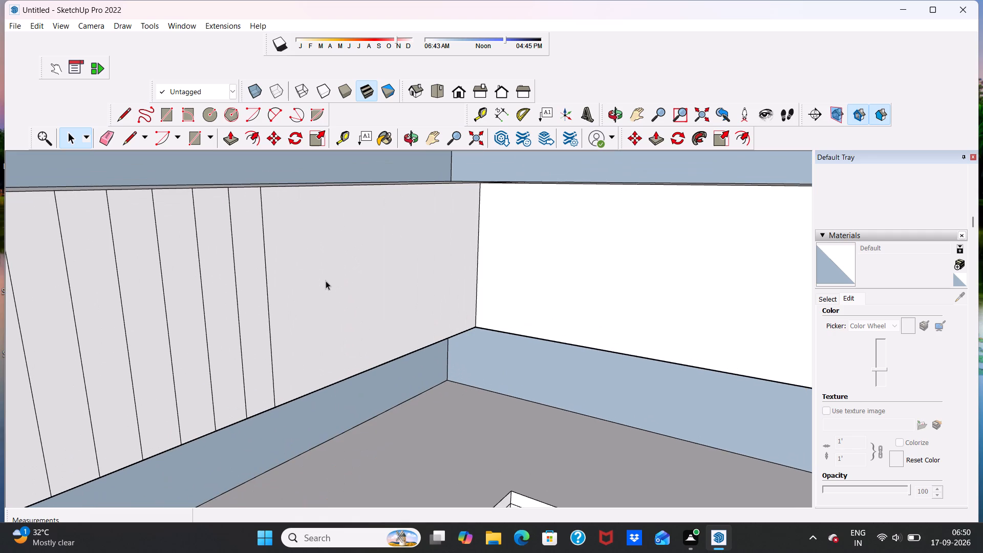
Copy the innermost vertical line about 6 3/8" toward the corner on the short wing's front face and repeat the copy 5 times.
scroll(325, 281, up, 1)
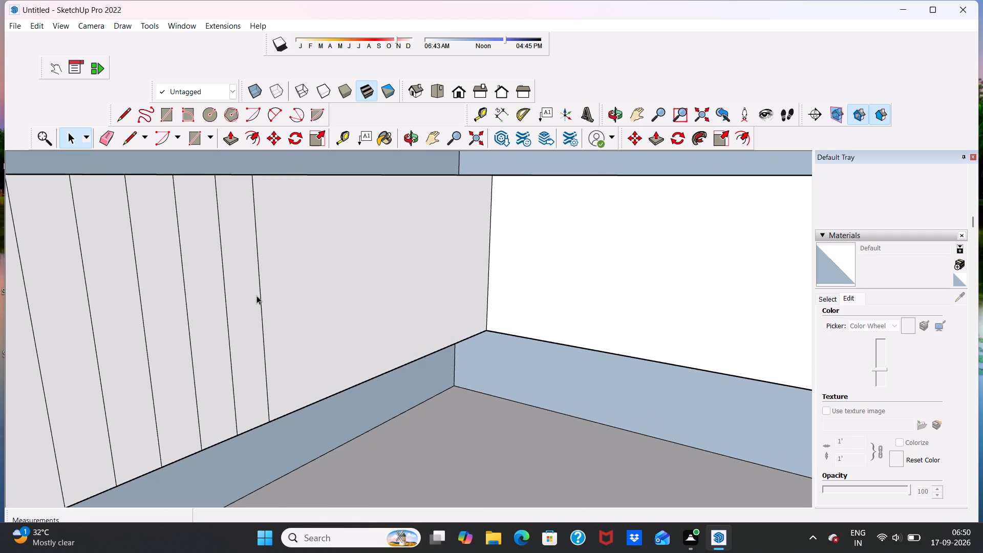
click(260, 294)
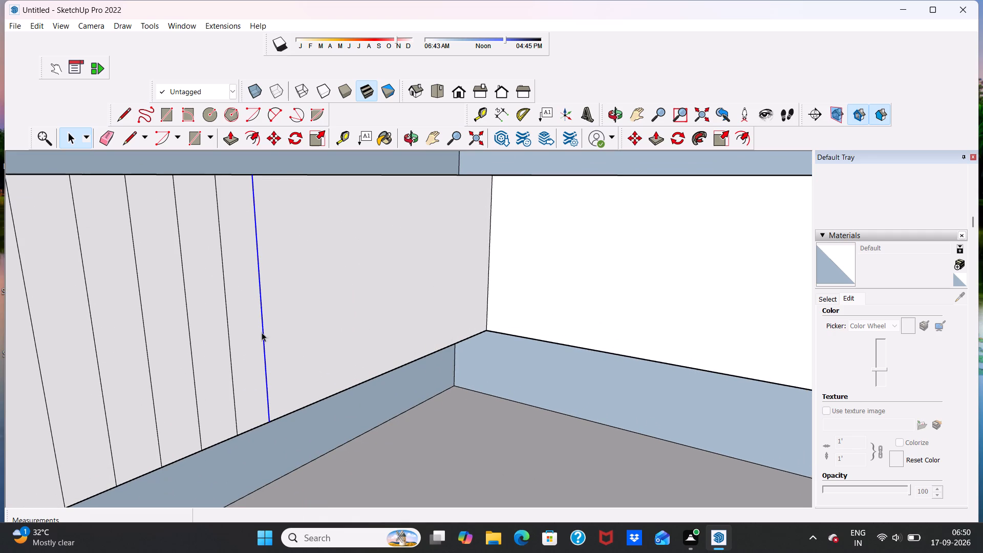
click(269, 139)
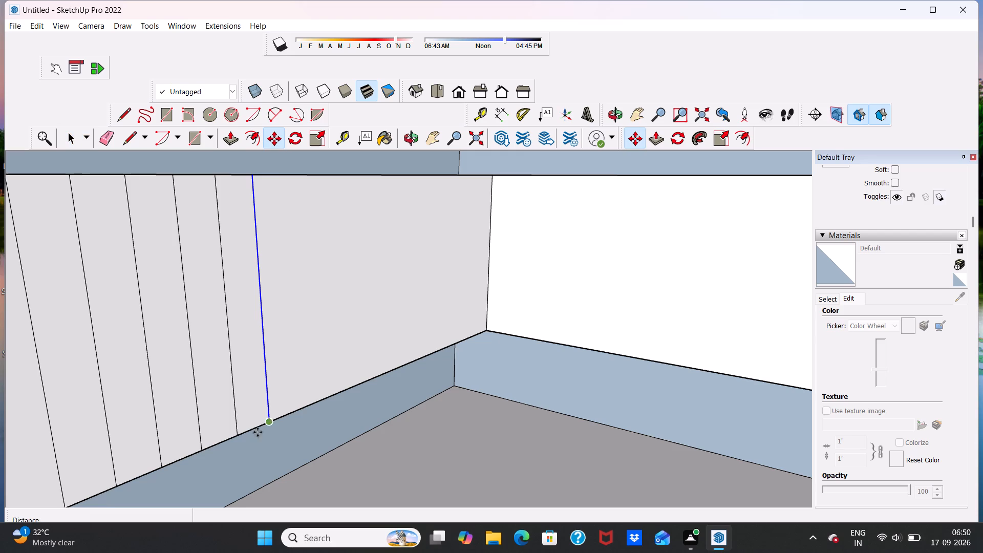
click(268, 426)
click(302, 412)
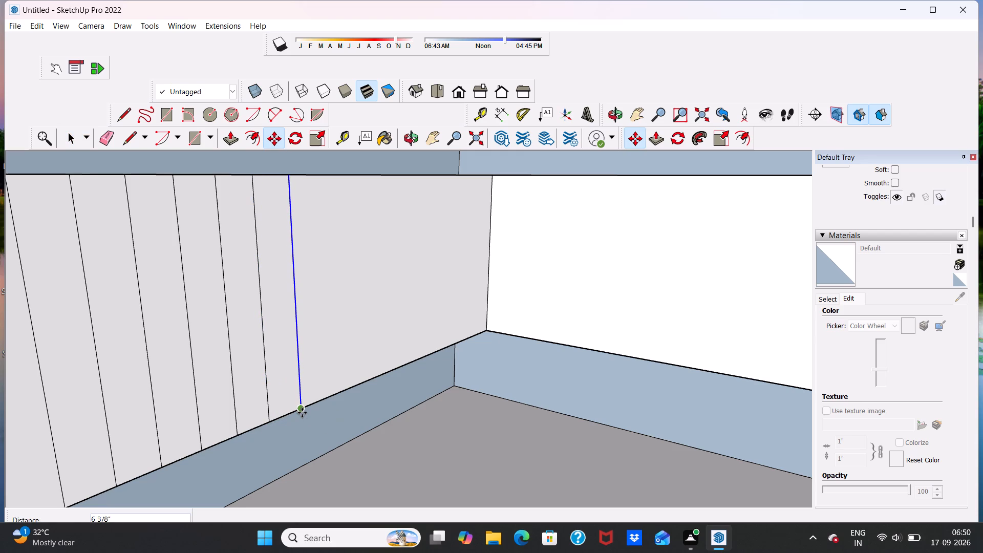
key(shift+asterisk)
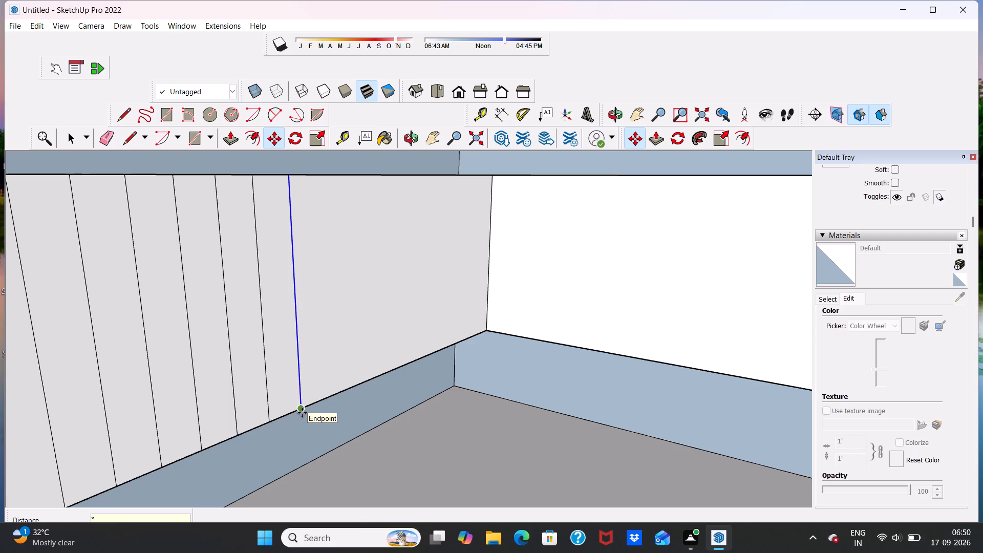
key(5)
key(Return)
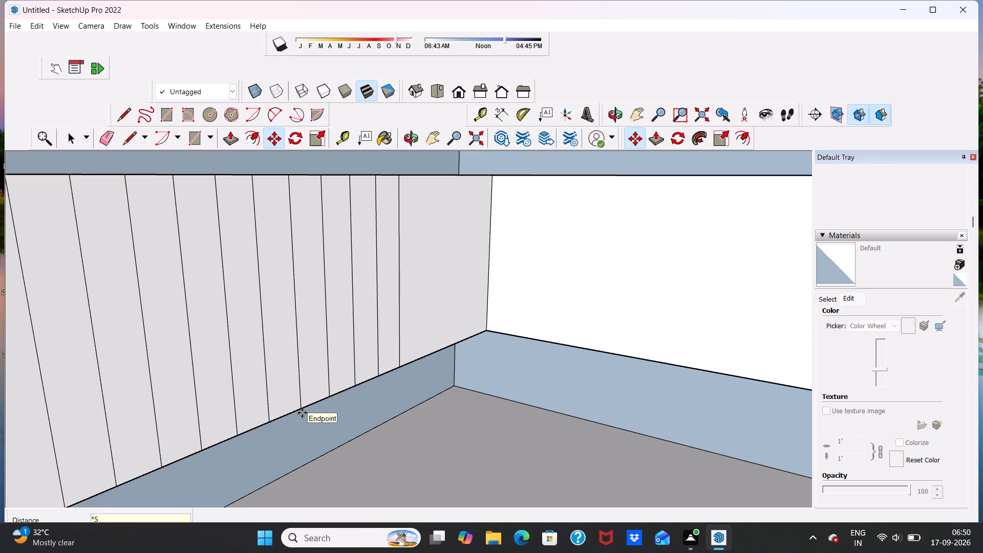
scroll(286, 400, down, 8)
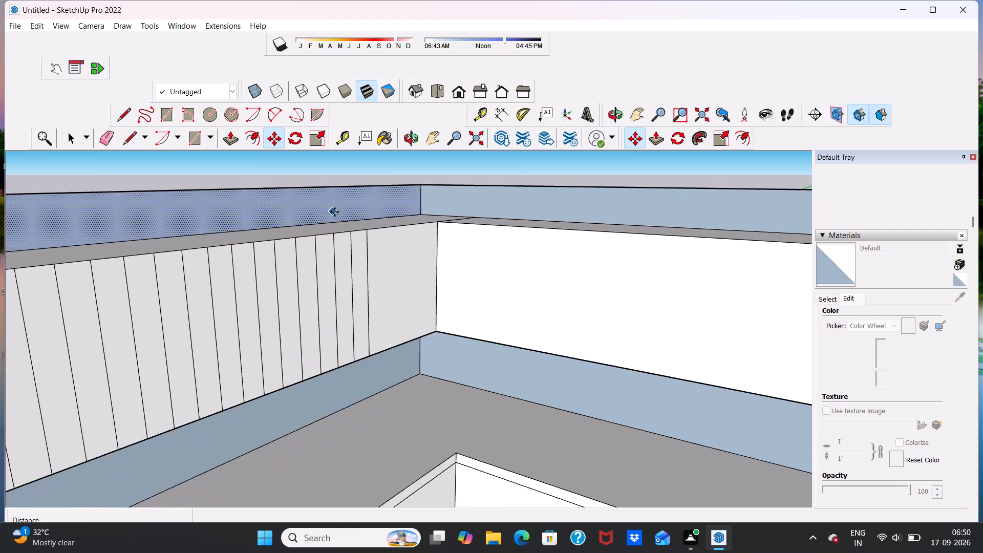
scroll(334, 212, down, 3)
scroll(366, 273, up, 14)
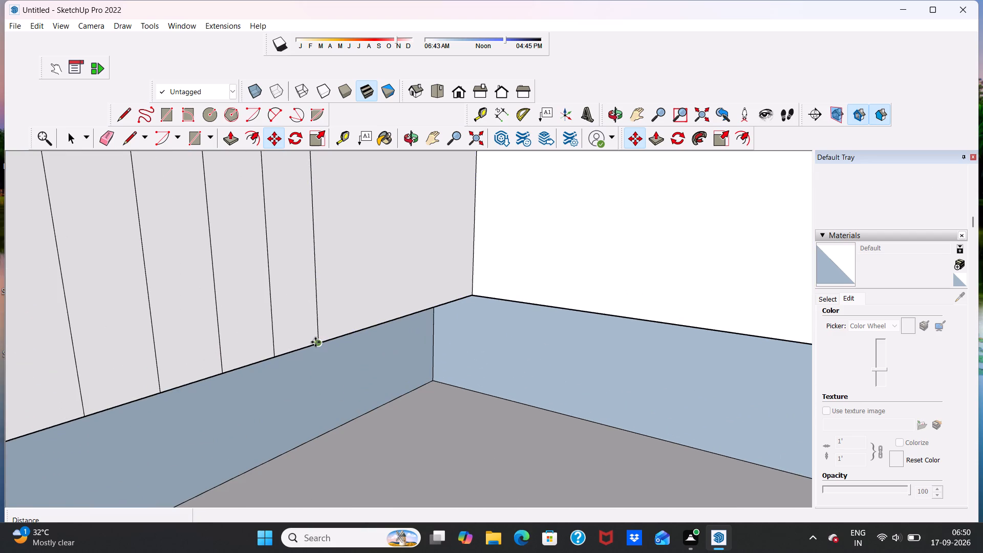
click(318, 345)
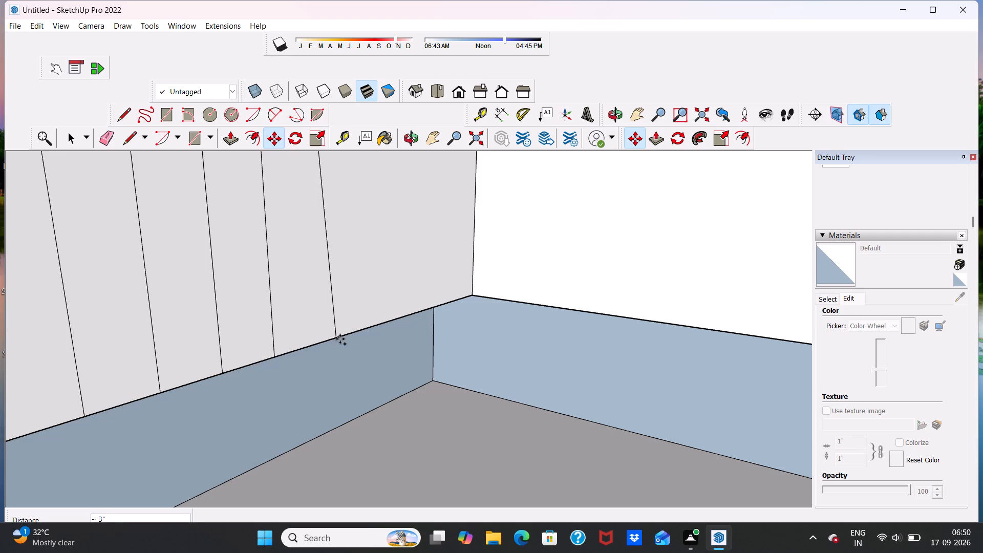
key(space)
Copy the innermost vertical line toward the corner three times in succession, at about 6 15/16", 7 3/8" and 8 5/16" spacing.
scroll(311, 337, down, 3)
scroll(314, 302, up, 5)
click(312, 301)
scroll(312, 309, down, 4)
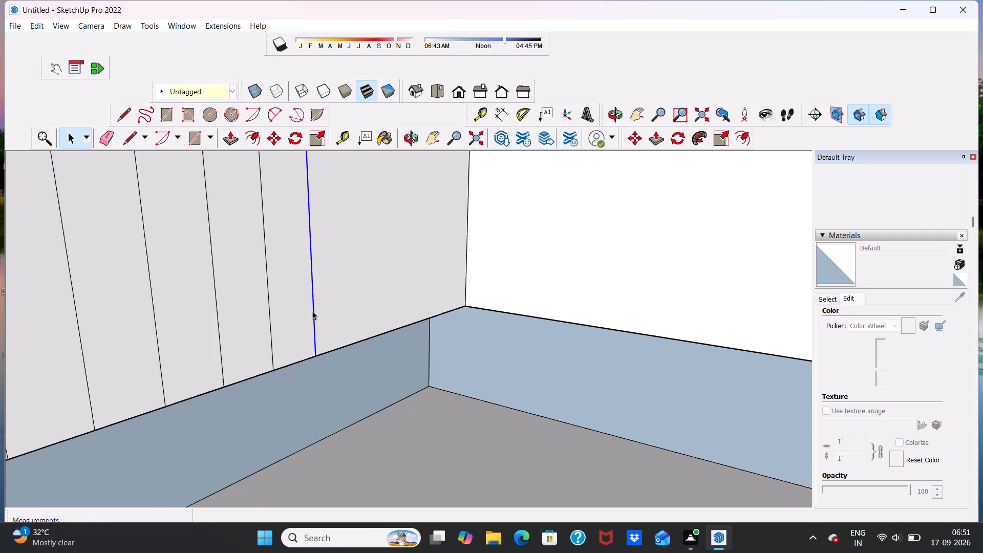
click(277, 137)
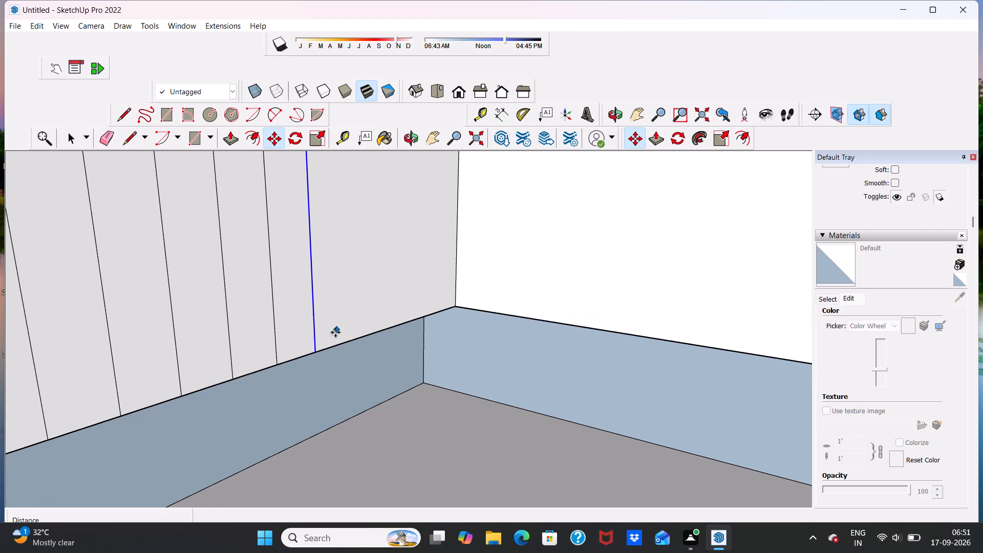
click(317, 352)
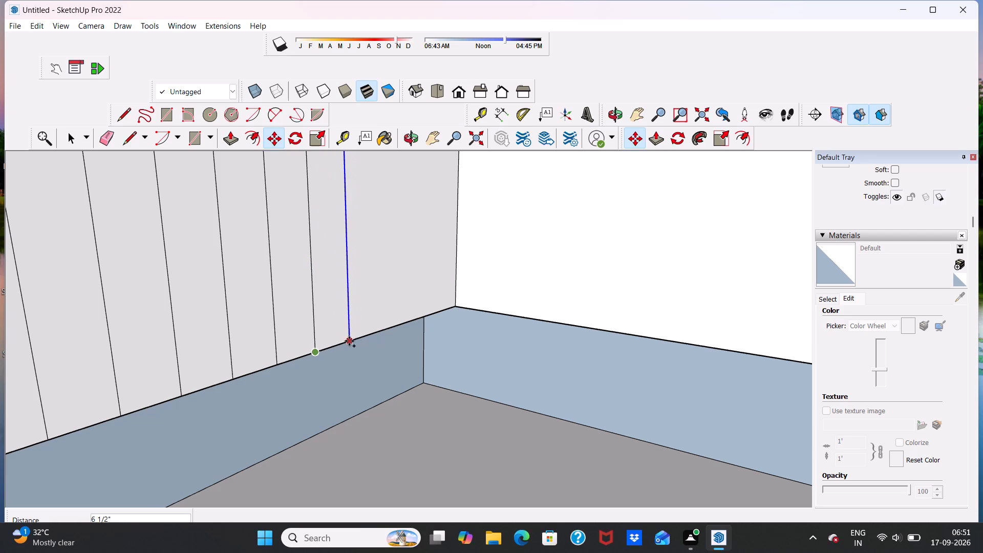
click(350, 337)
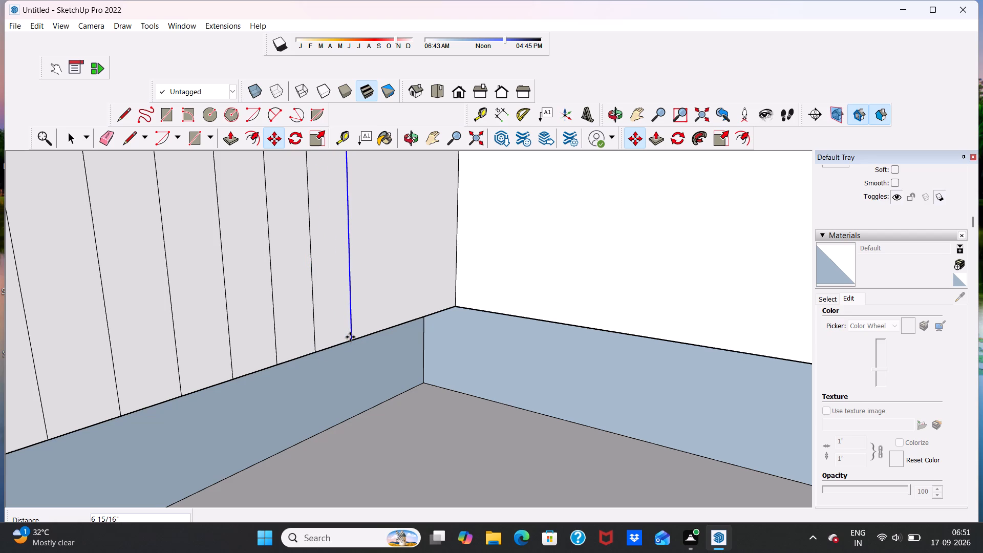
click(350, 337)
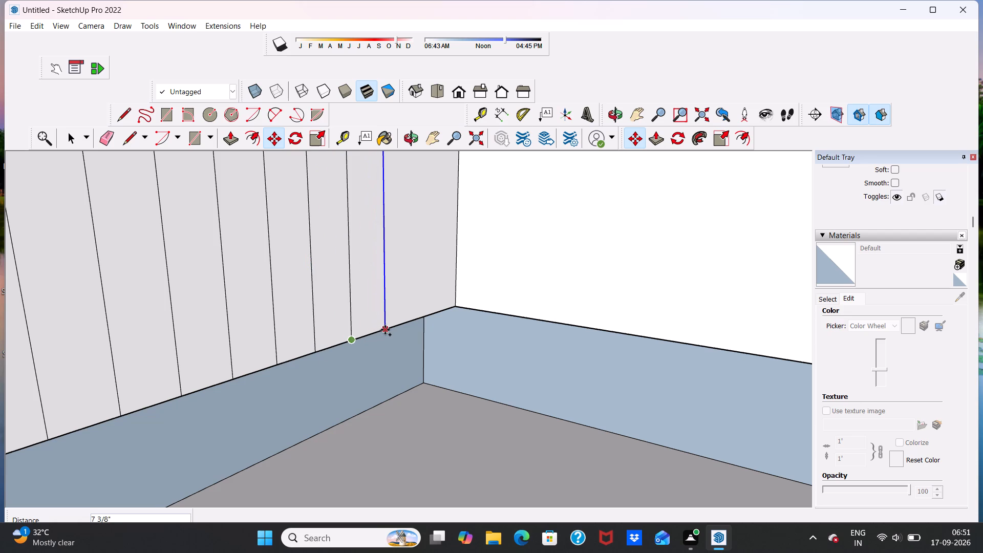
click(385, 330)
click(385, 329)
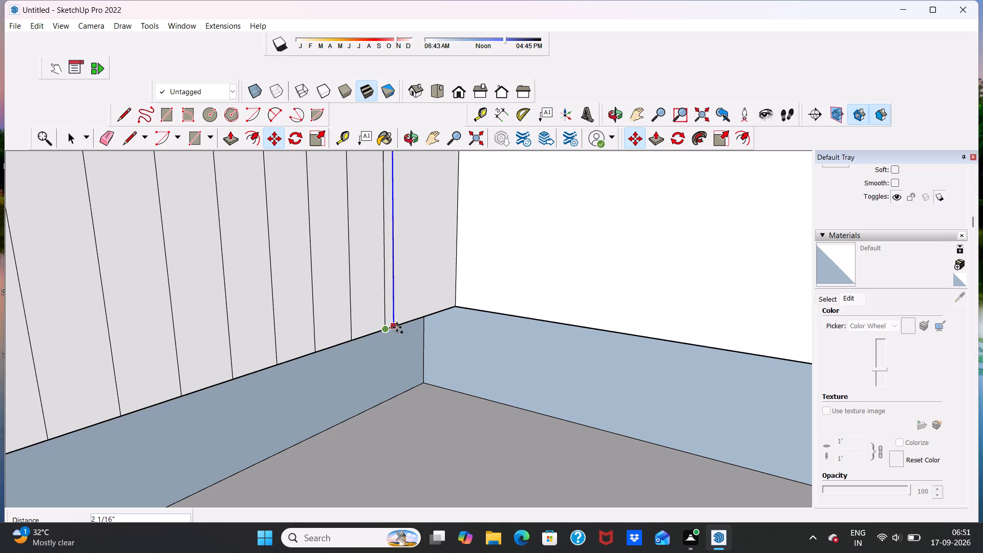
click(419, 323)
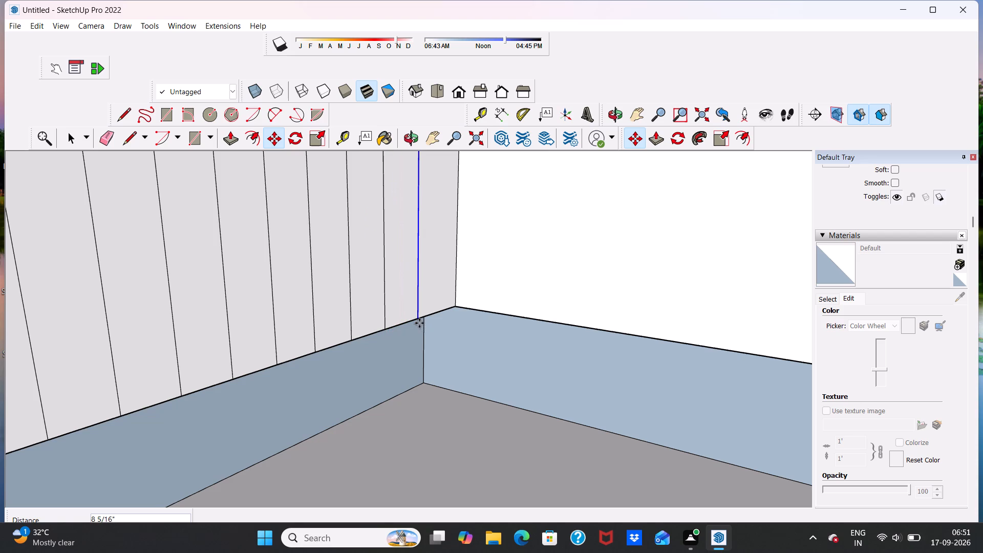
key(space)
Copy the last vertical line around the inner corner onto the long wing's front face, about 1' 7/8" away.
scroll(420, 322, down, 13)
scroll(421, 300, up, 9)
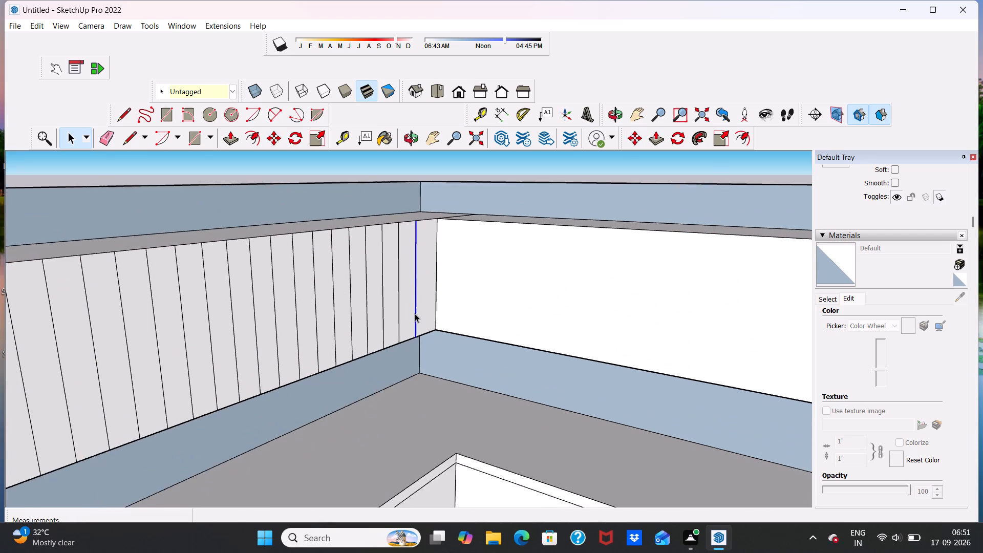
scroll(415, 313, up, 1)
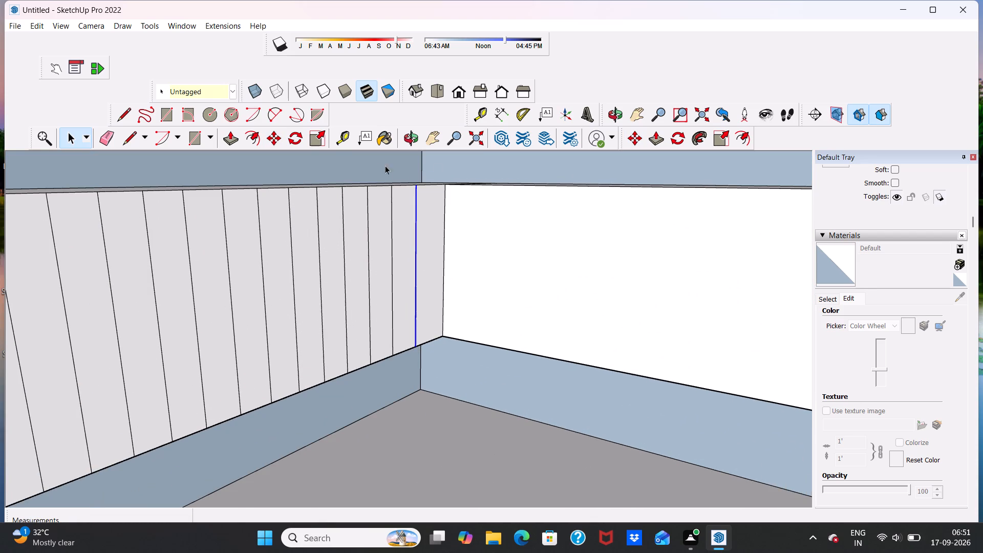
click(273, 137)
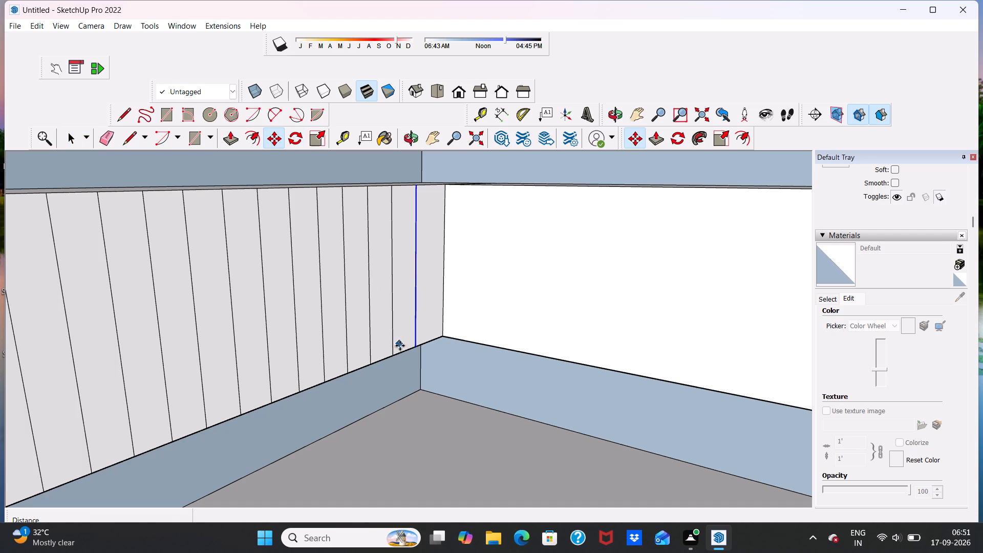
click(413, 345)
click(465, 339)
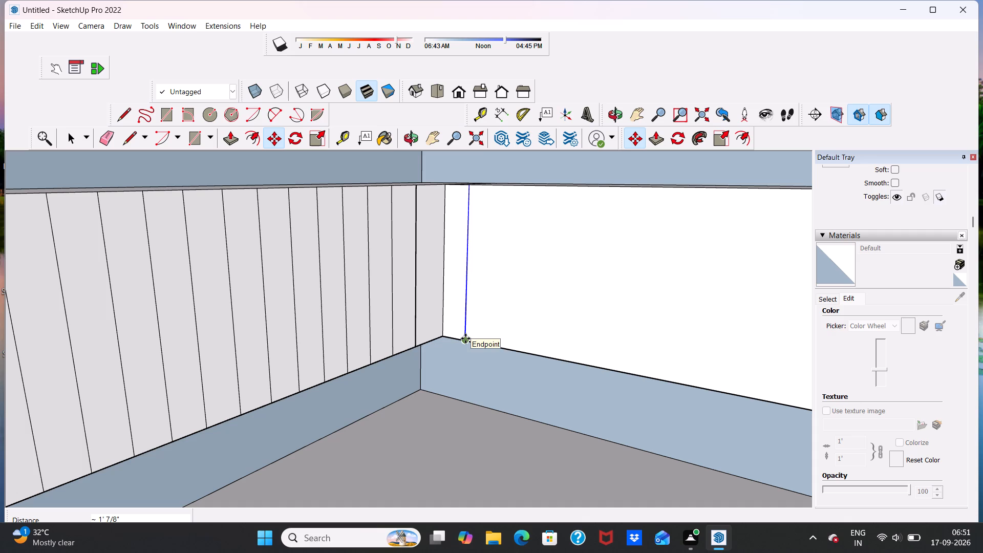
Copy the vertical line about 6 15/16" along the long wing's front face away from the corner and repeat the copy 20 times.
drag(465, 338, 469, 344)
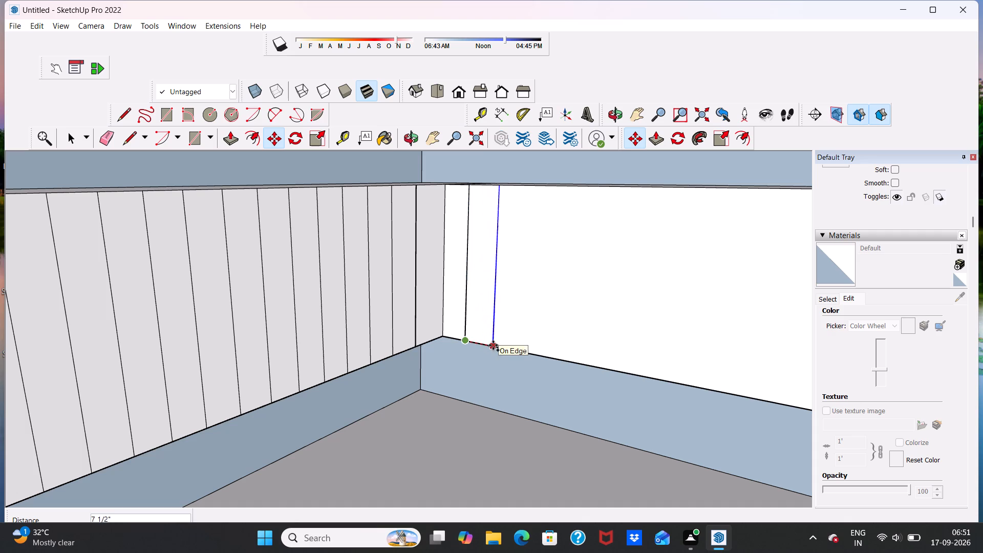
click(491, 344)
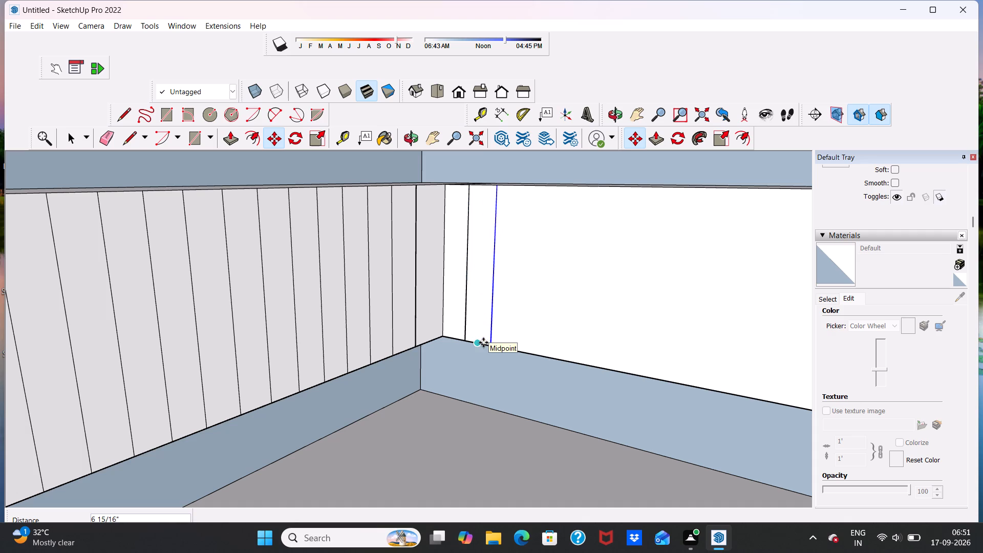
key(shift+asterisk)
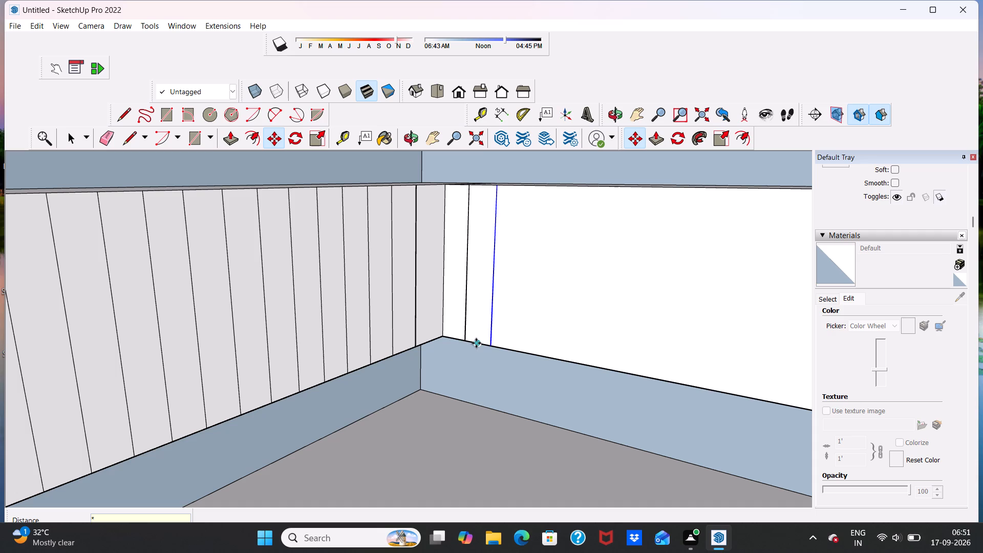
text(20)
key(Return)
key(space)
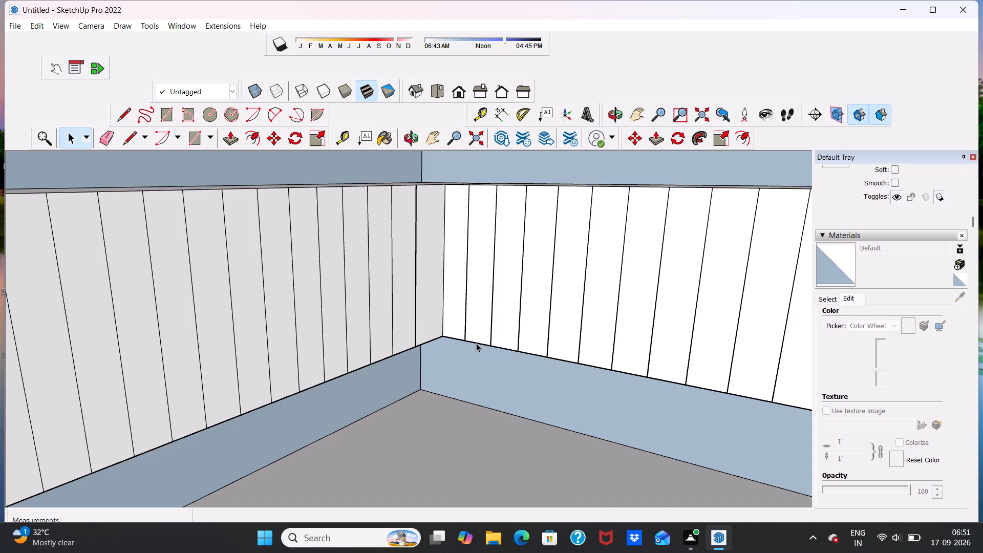
Examine the grooved fronts of both upper wings and the glazed units from several angles and distances.
scroll(479, 316, down, 14)
scroll(563, 282, up, 5)
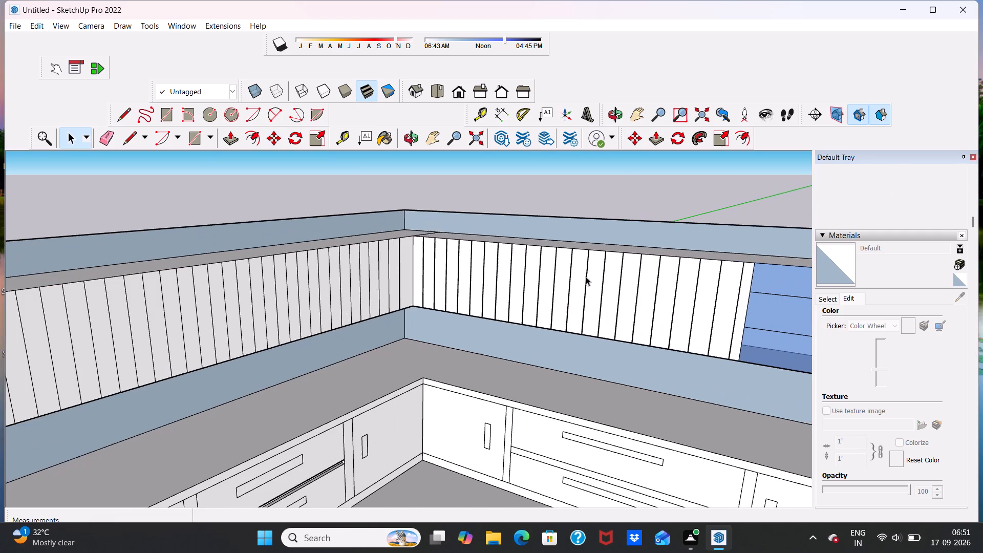
scroll(595, 275, down, 10)
scroll(639, 274, down, 4)
scroll(711, 283, up, 2)
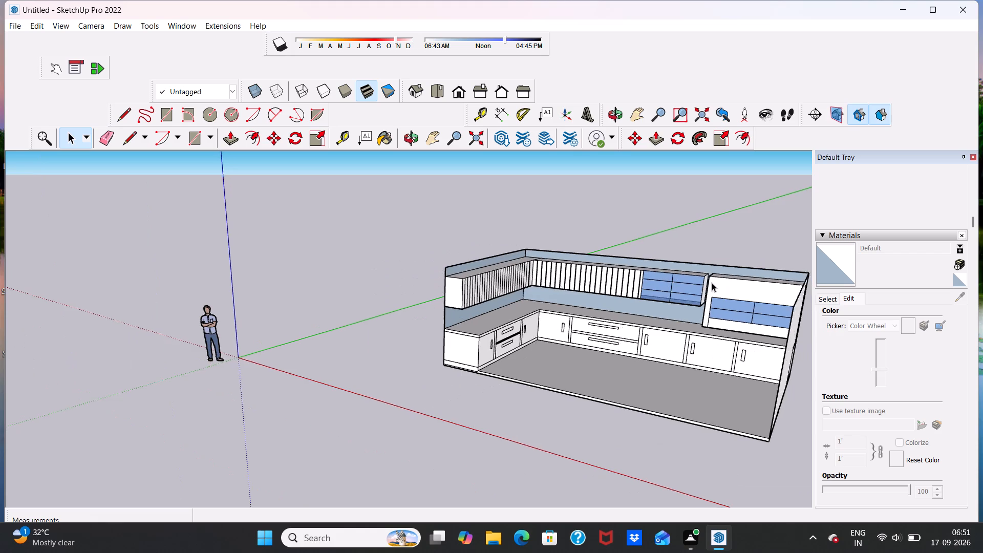
scroll(712, 283, up, 4)
middle_drag(521, 307, 507, 299)
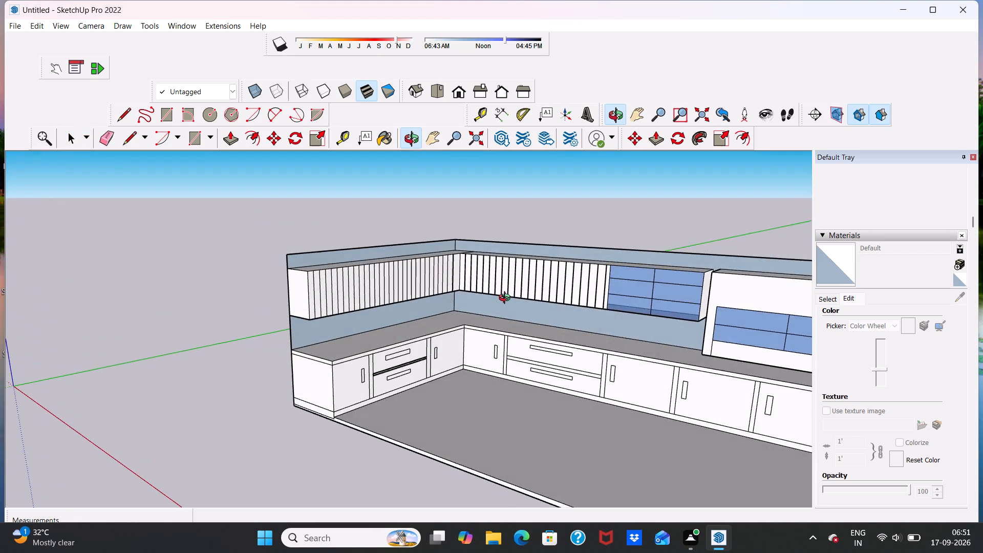
middle_drag(507, 299, 548, 287)
scroll(688, 288, up, 5)
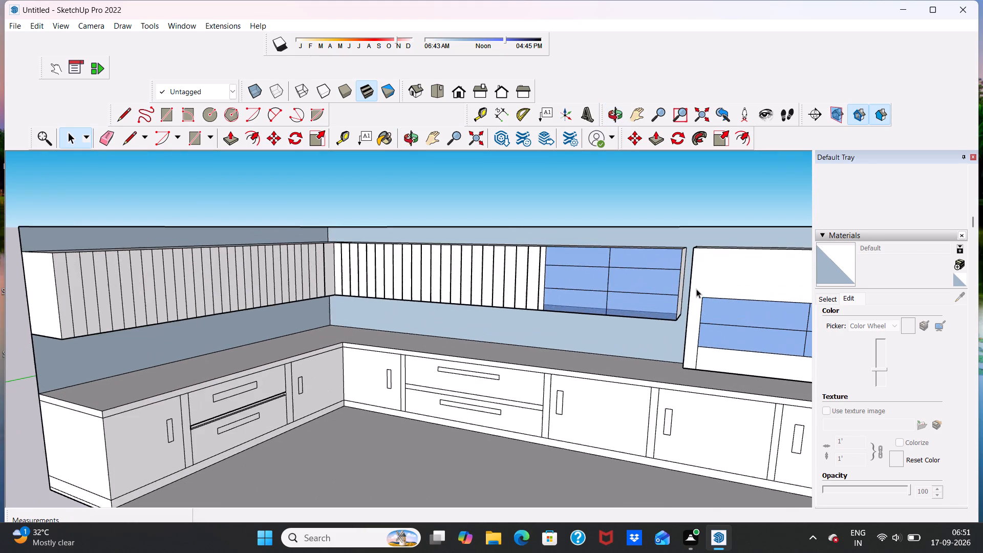
scroll(697, 291, down, 14)
scroll(788, 289, up, 6)
scroll(711, 296, up, 4)
scroll(673, 275, down, 2)
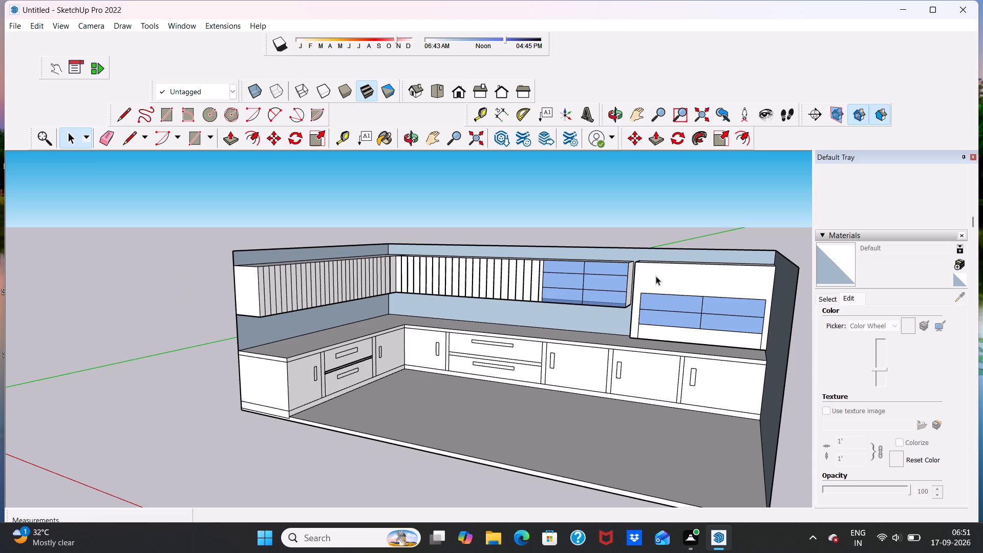
middle_drag(565, 288, 517, 314)
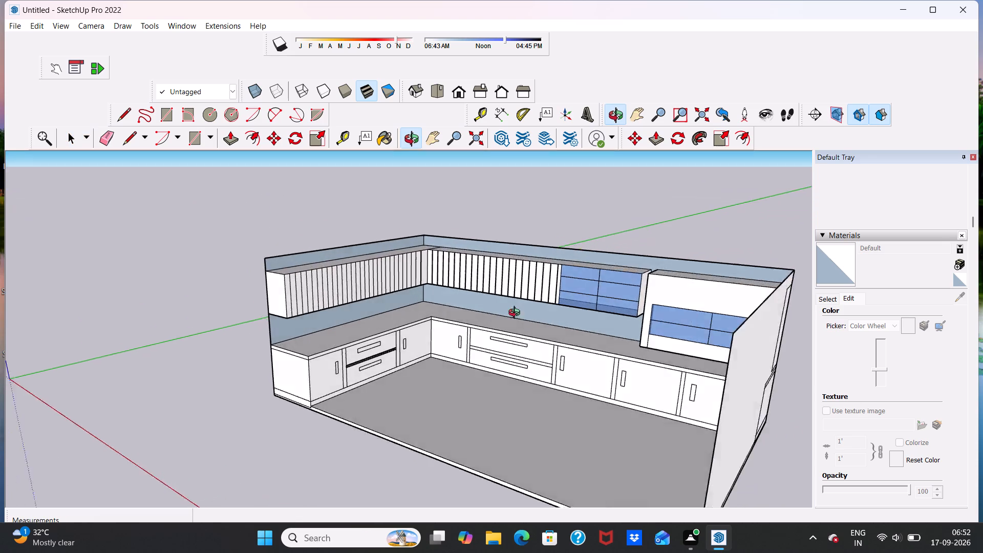
middle_drag(517, 314, 572, 291)
middle_drag(277, 320, 303, 334)
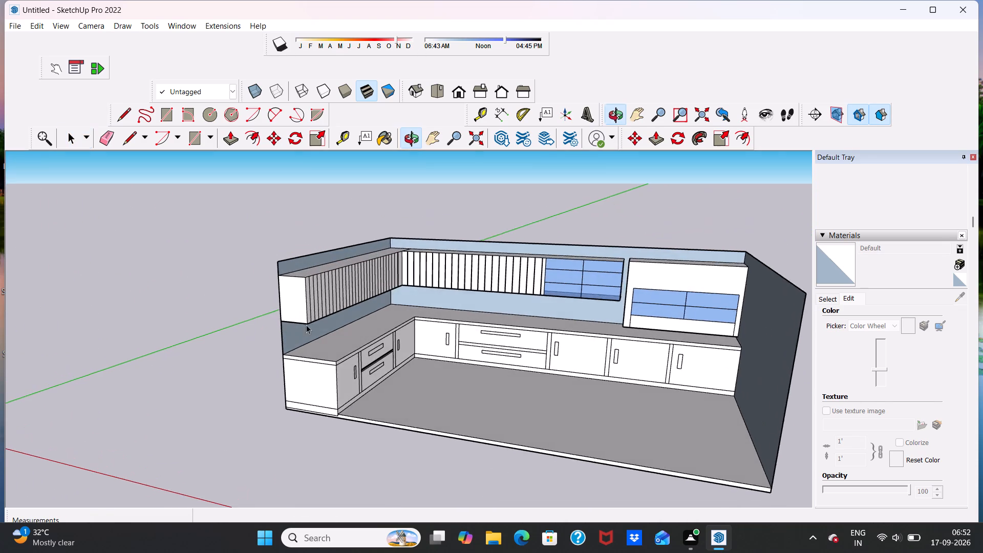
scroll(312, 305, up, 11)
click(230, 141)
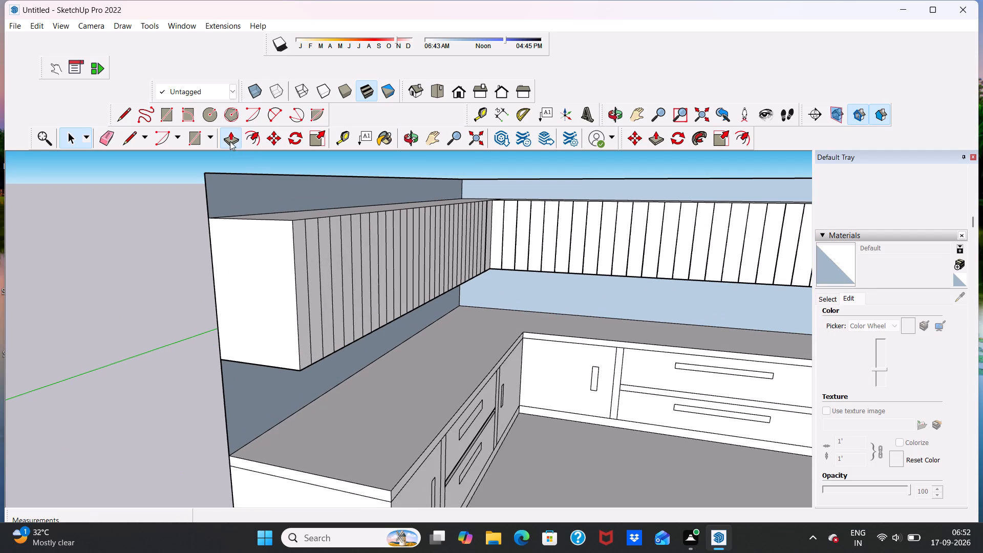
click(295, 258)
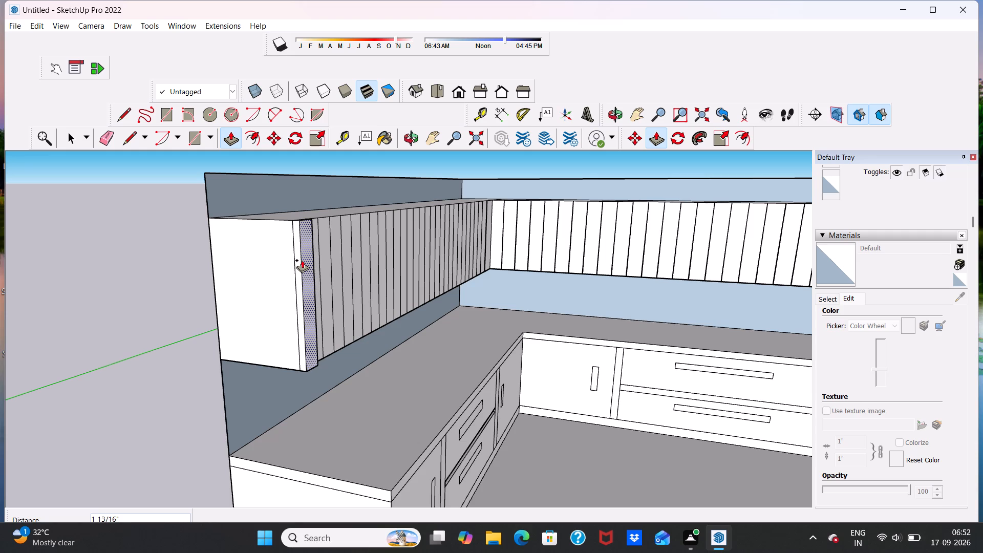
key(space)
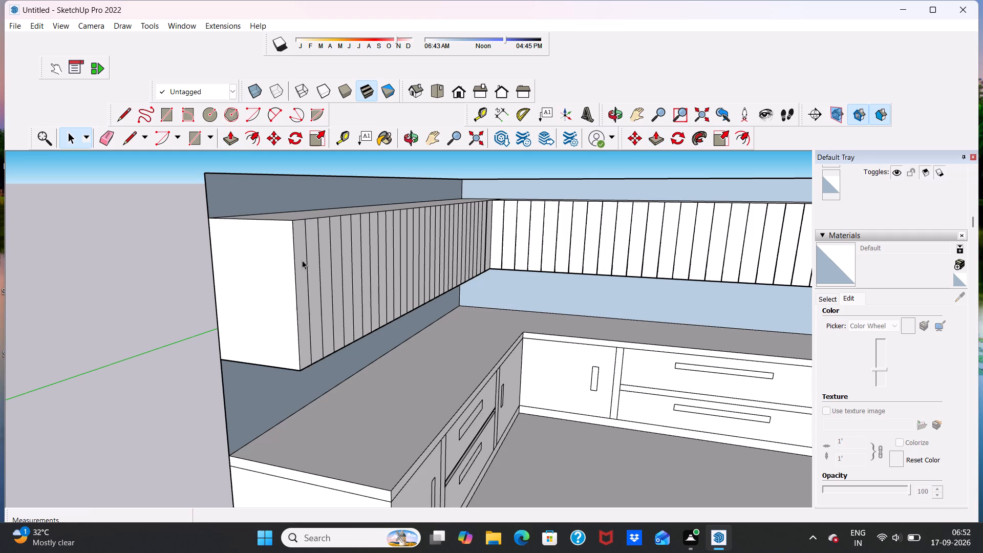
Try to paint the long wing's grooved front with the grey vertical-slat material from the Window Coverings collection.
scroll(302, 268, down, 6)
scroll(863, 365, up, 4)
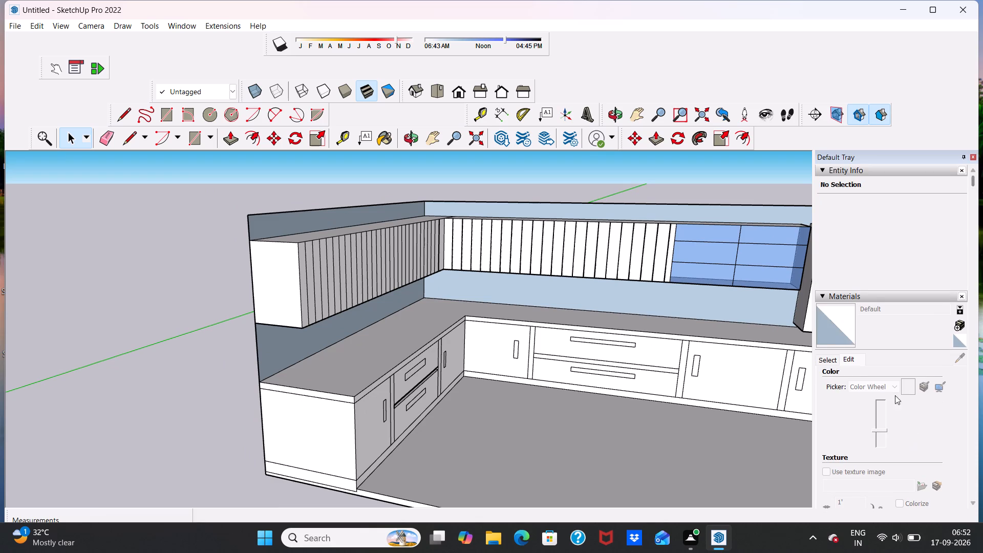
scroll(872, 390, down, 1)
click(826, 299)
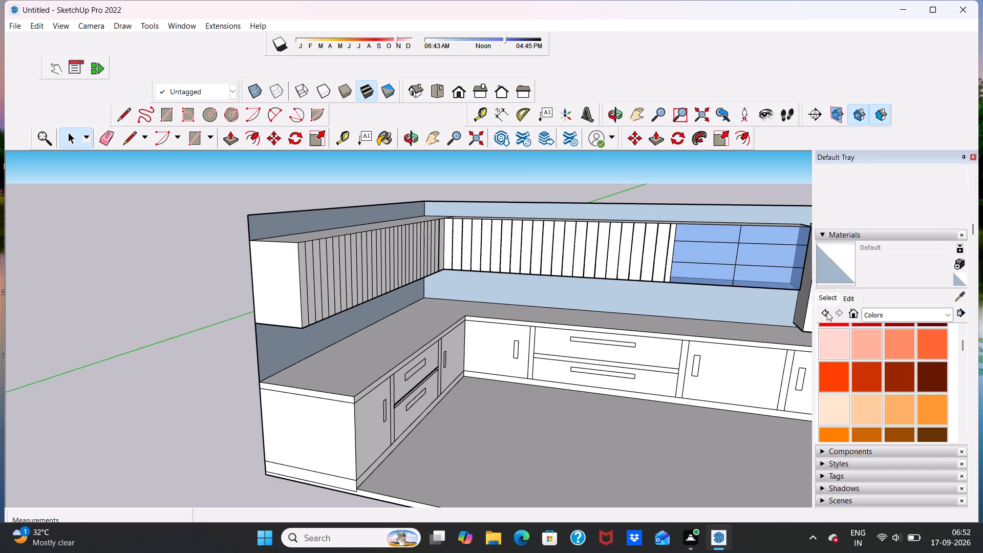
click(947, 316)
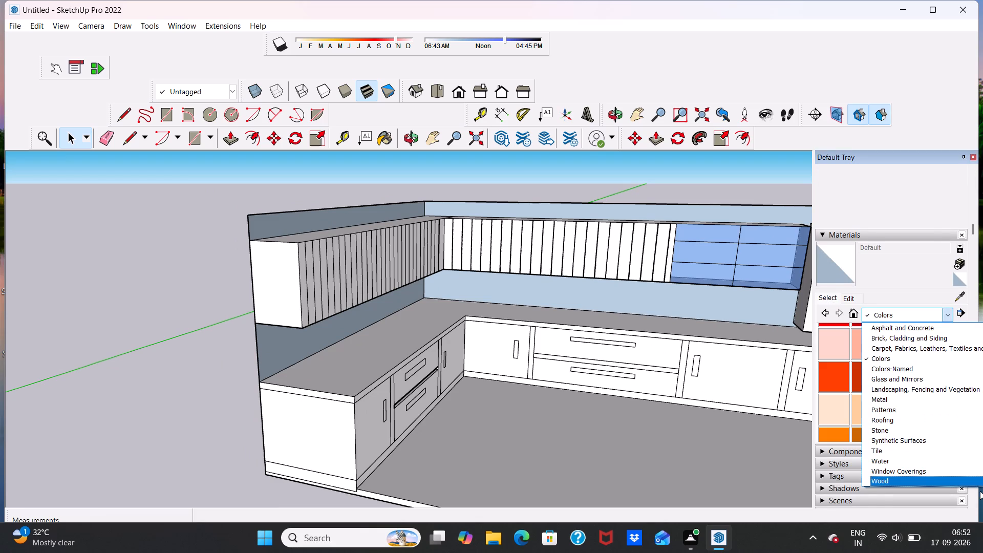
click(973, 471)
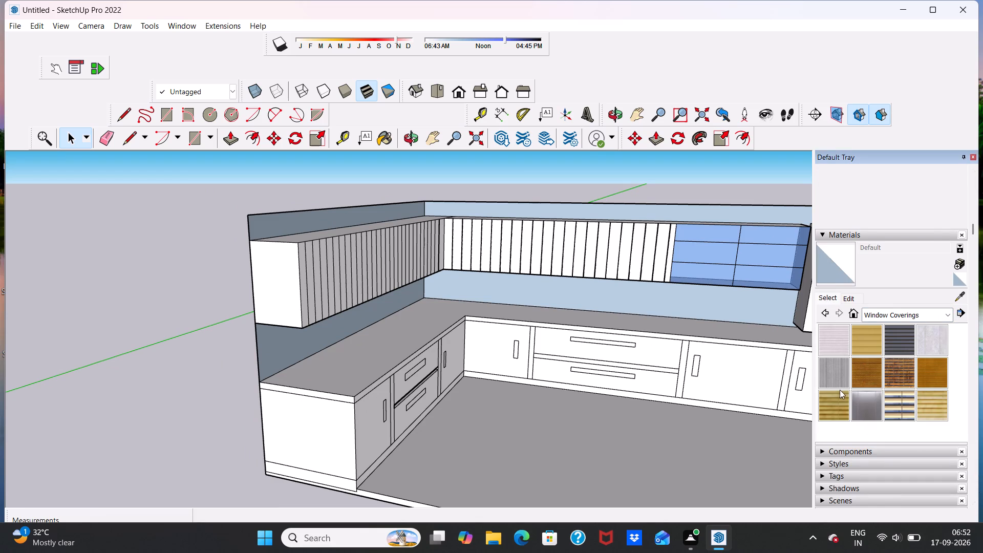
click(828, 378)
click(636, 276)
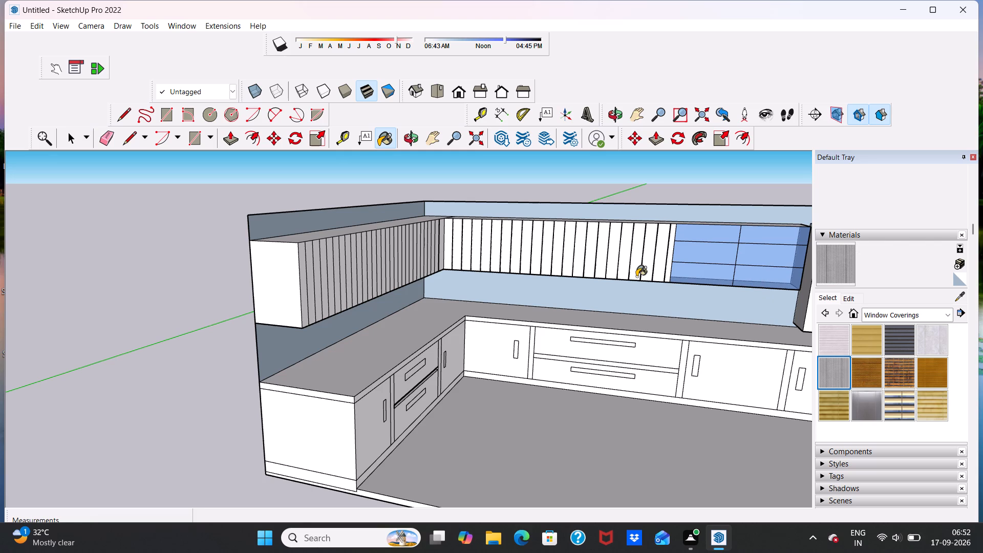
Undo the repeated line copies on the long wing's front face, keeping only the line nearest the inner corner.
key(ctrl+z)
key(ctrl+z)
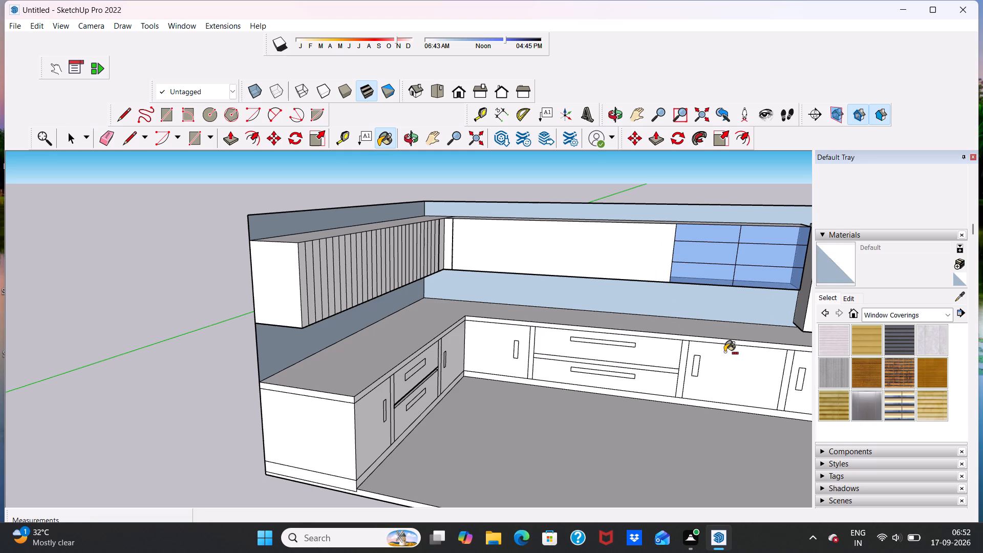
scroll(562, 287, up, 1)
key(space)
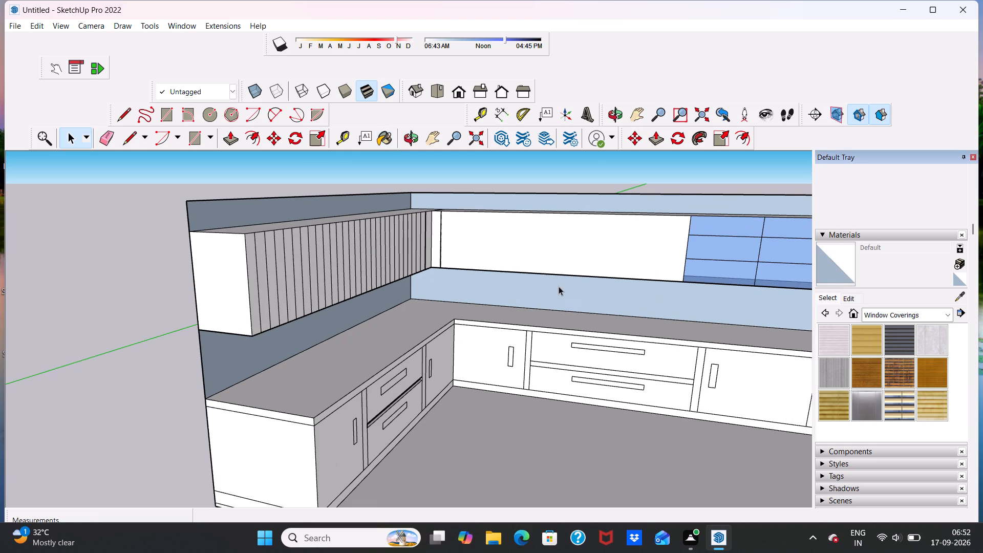
Copy the vertical line nearest the corner 7" along the long wing's front face and repeat the copy 20 times.
scroll(462, 264, up, 6)
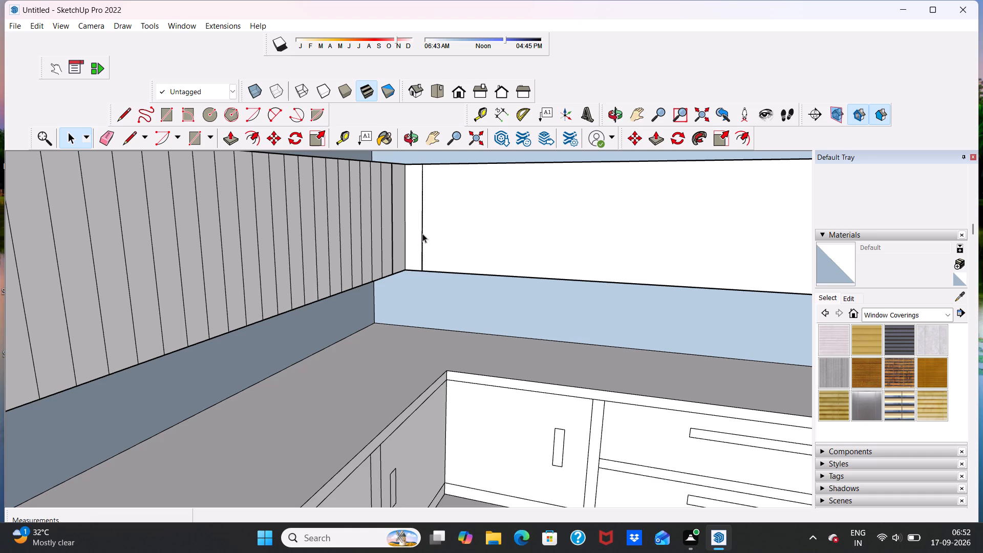
click(421, 234)
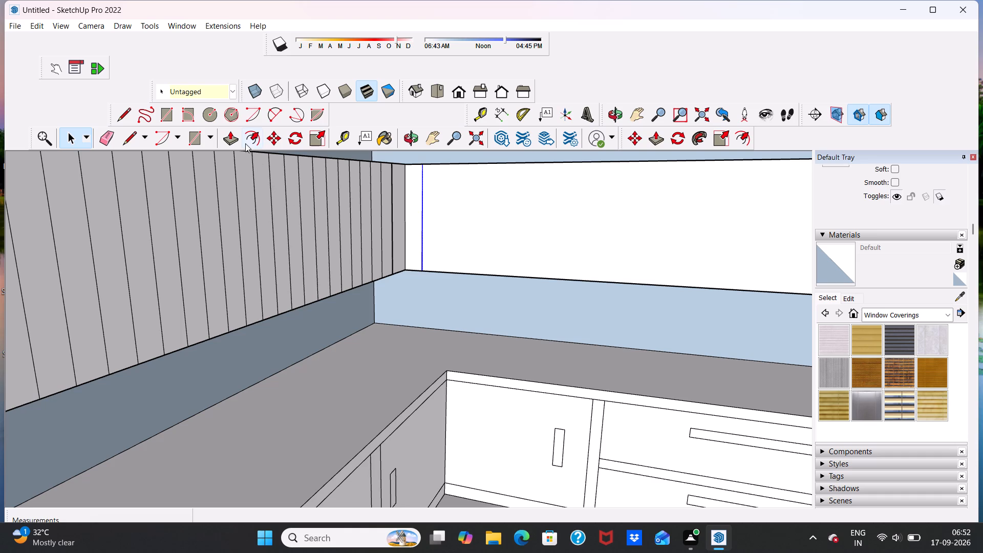
click(274, 136)
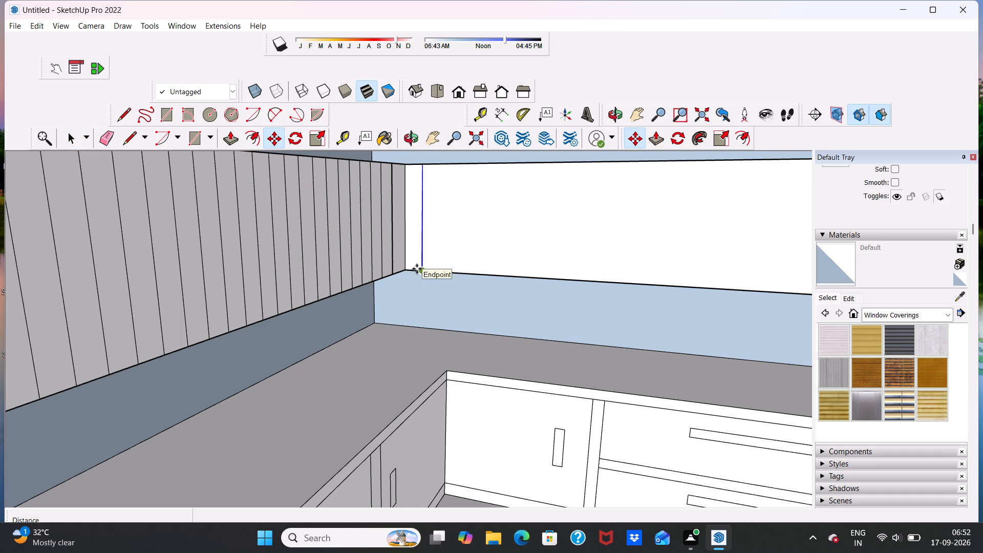
click(418, 270)
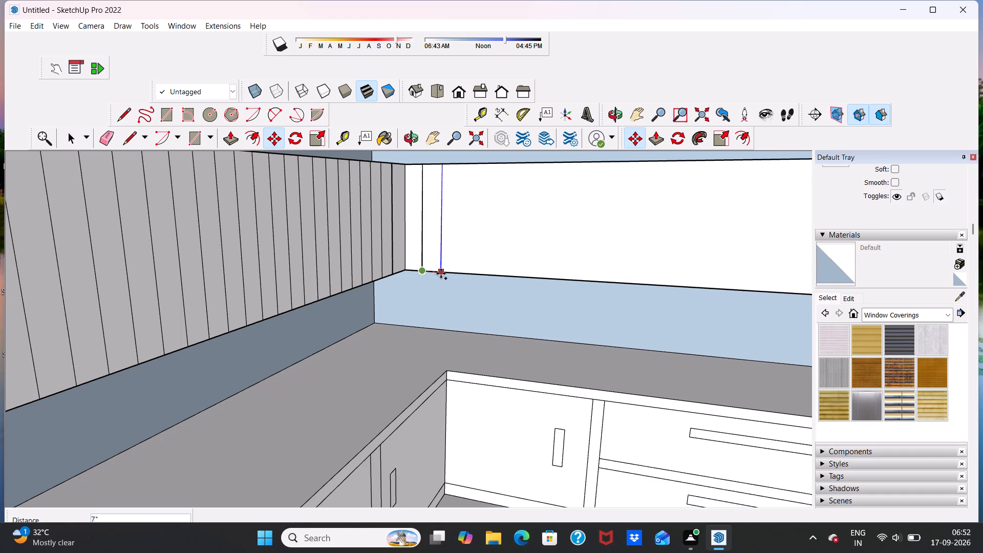
click(441, 273)
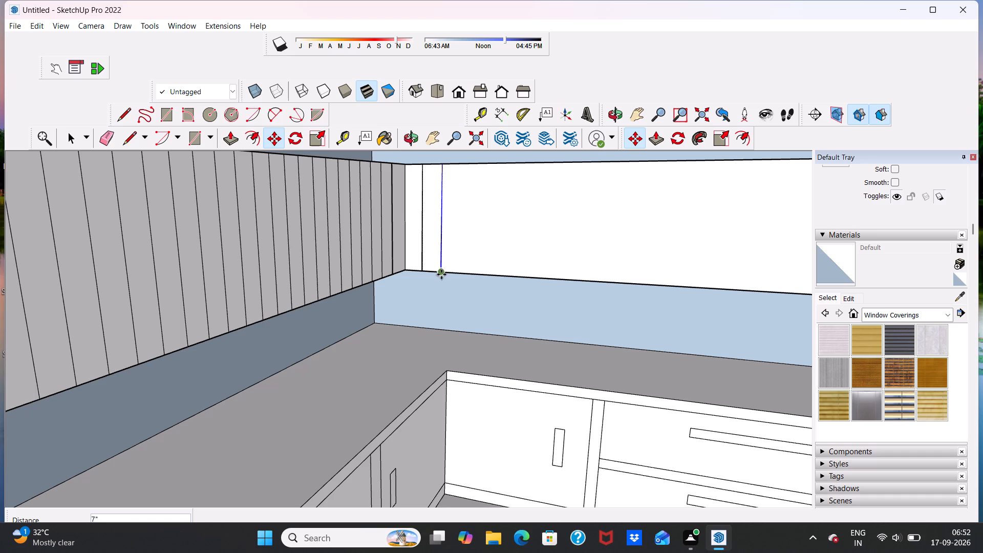
key(shift+asterisk)
text(20)
key(Return)
key(space)
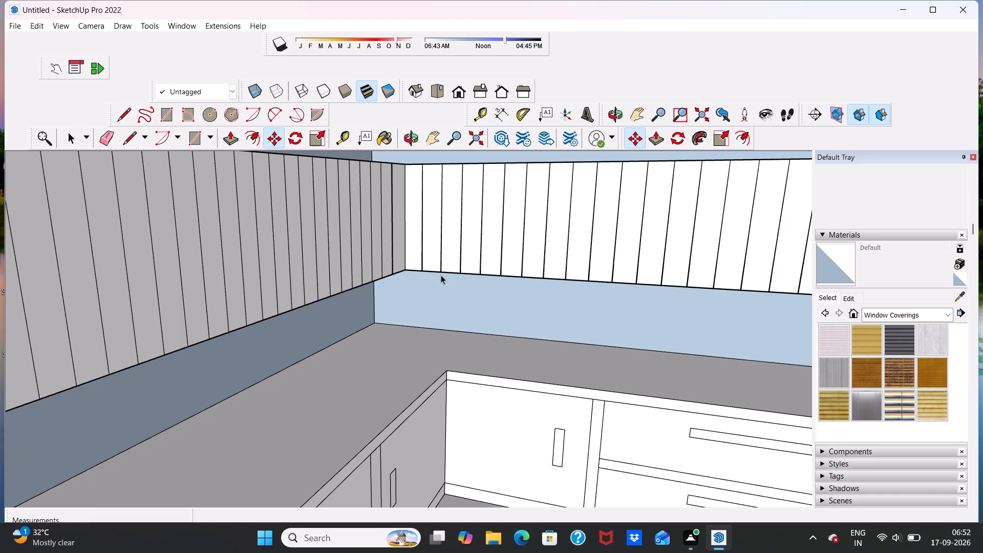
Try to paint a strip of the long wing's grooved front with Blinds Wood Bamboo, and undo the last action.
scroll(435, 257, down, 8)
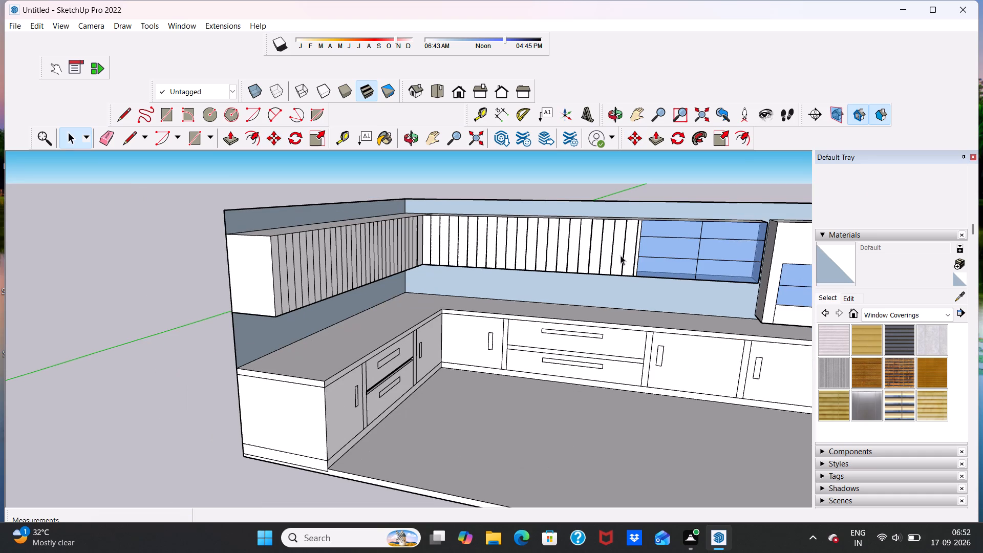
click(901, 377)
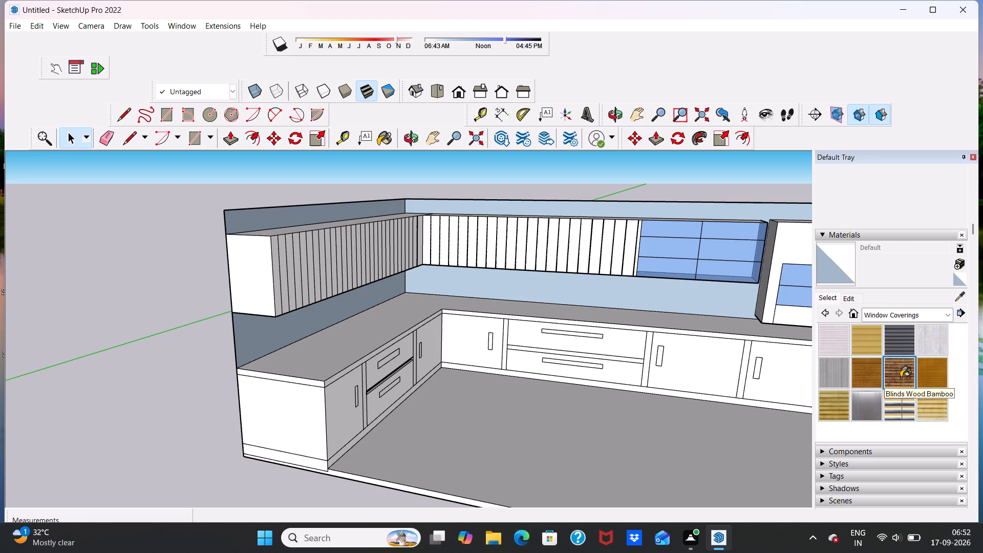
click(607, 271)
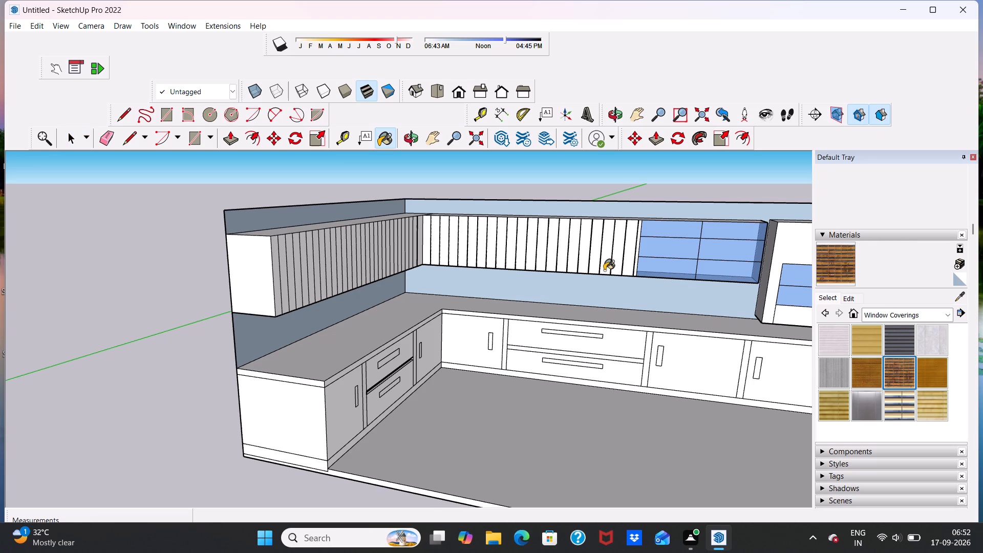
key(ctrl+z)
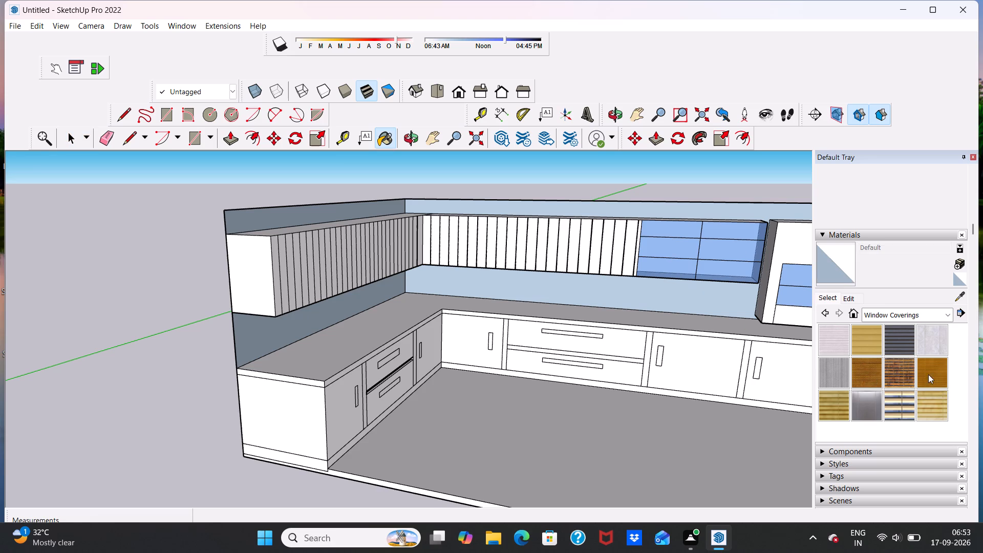
Browse the material collections, from Brick, Cladding and Siding through Wood, for a finish suiting the upper wings' grooved fronts.
click(949, 313)
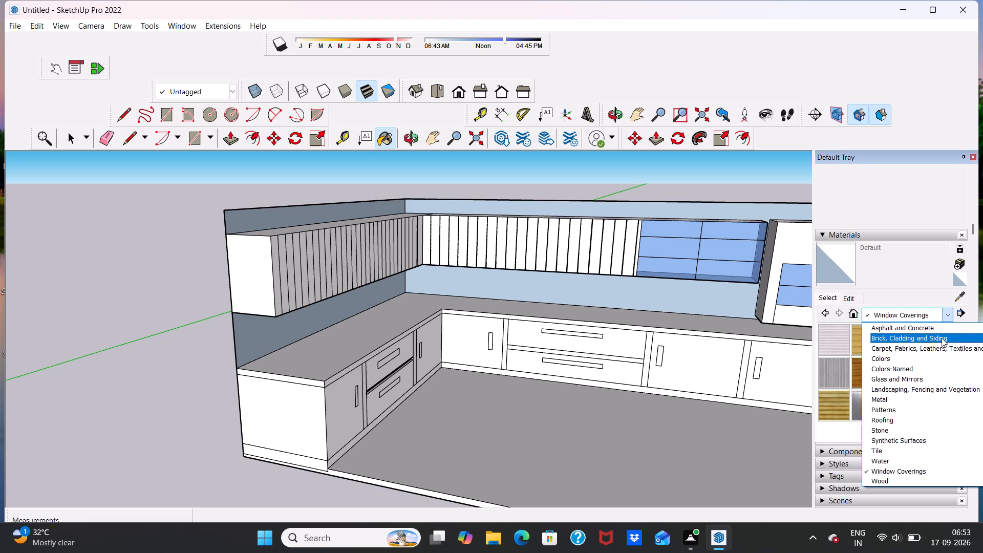
click(941, 335)
scroll(917, 374, down, 2)
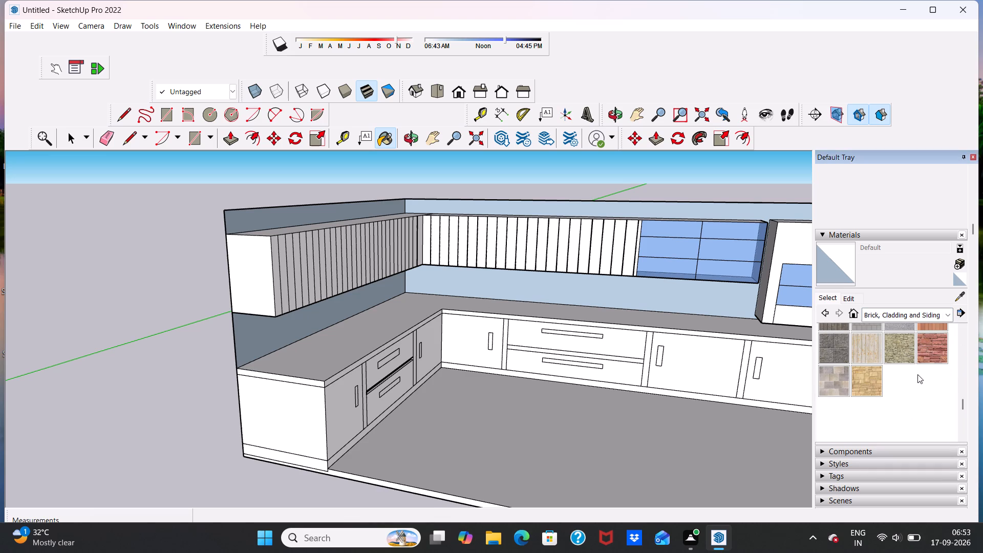
click(948, 315)
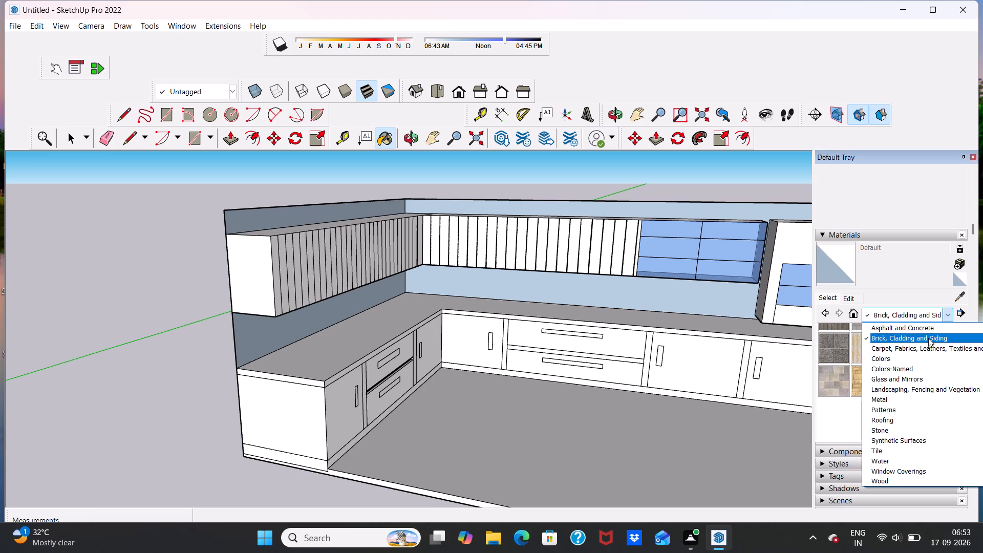
click(925, 350)
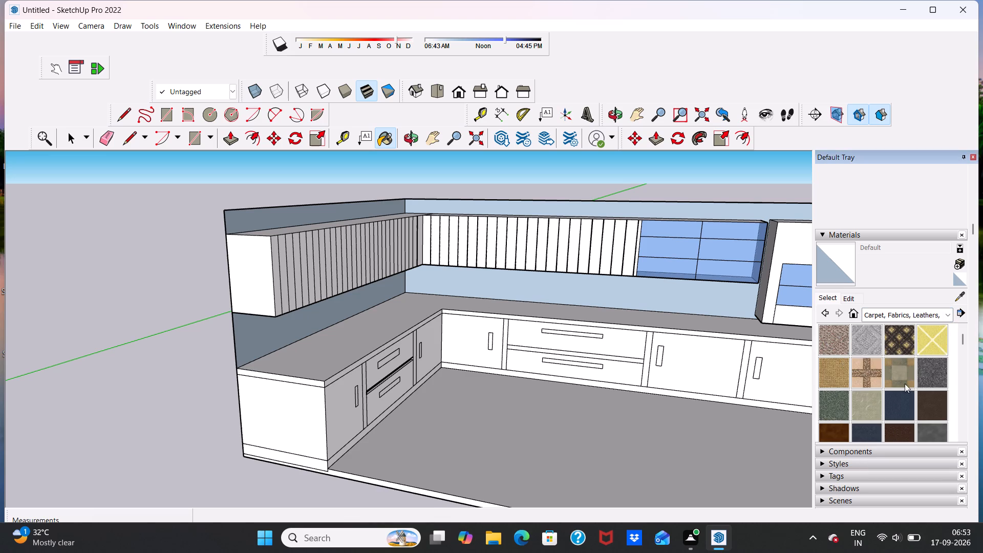
scroll(900, 391, down, 3)
scroll(898, 392, up, 3)
click(944, 316)
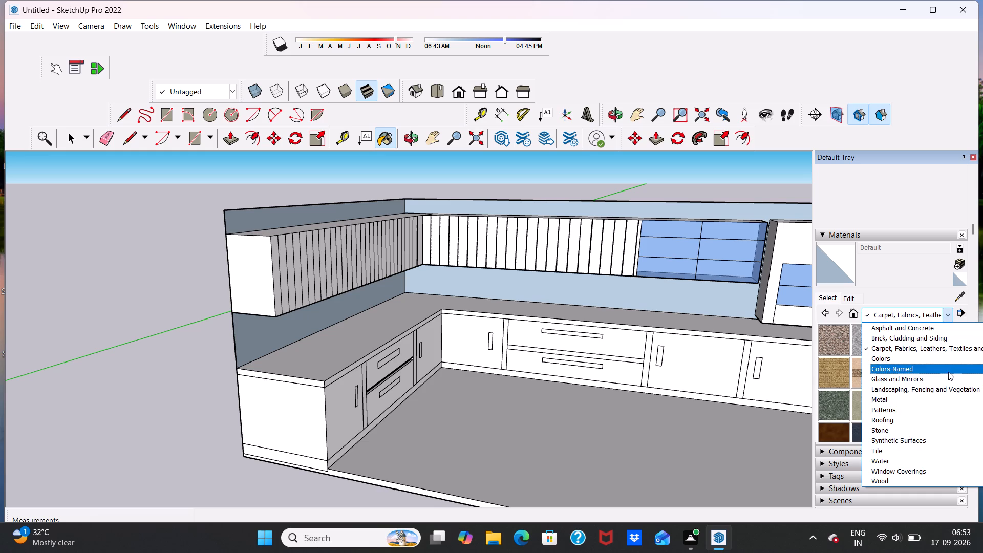
click(948, 385)
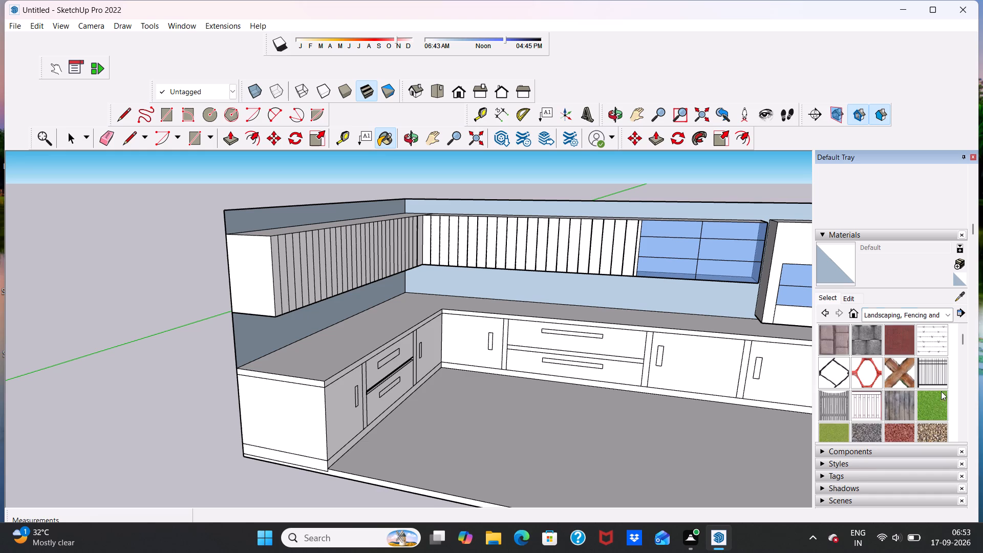
scroll(928, 398, down, 4)
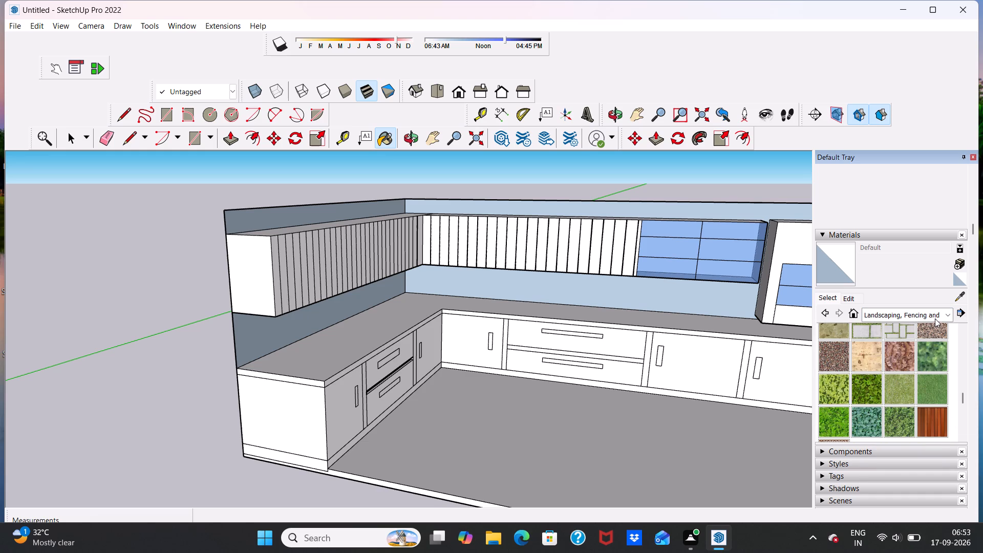
click(949, 317)
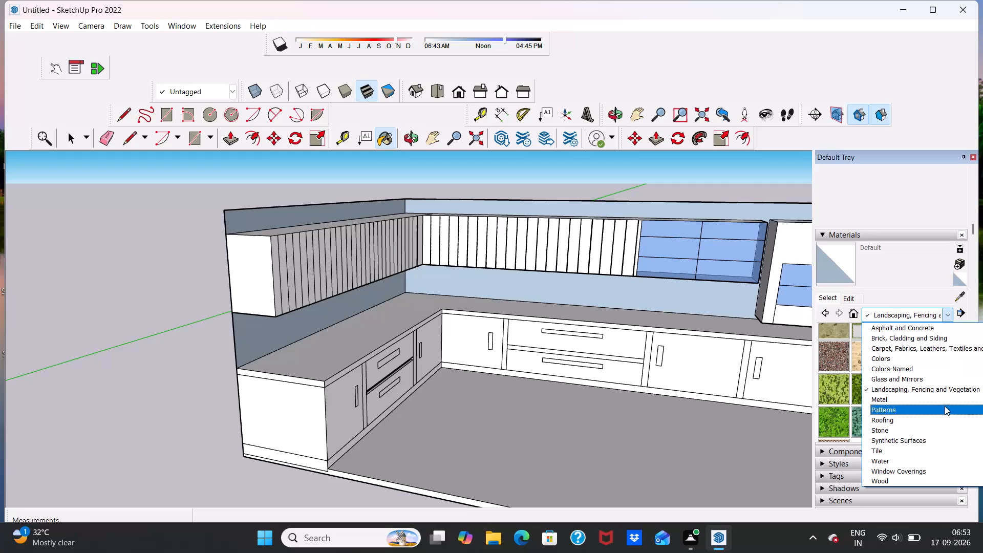
click(944, 400)
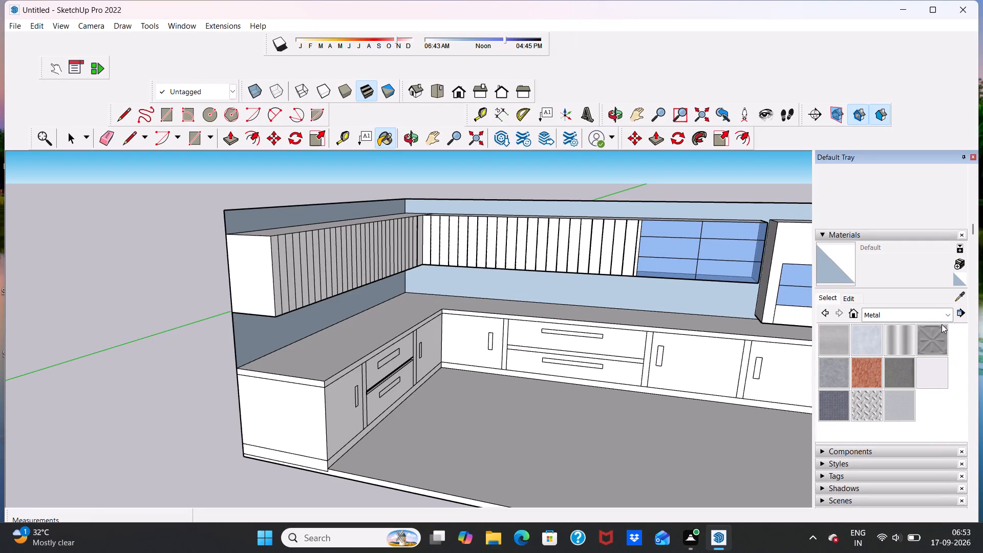
click(948, 315)
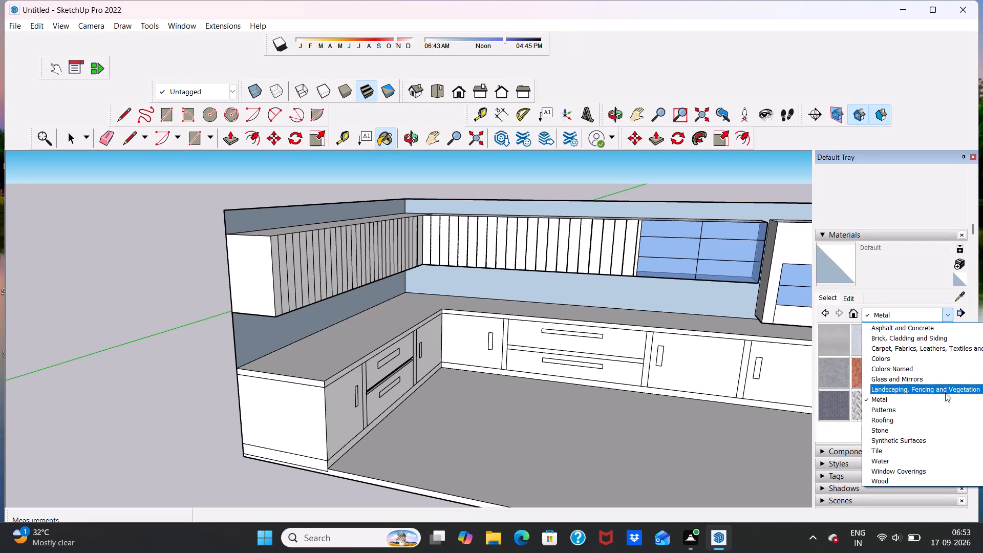
click(946, 408)
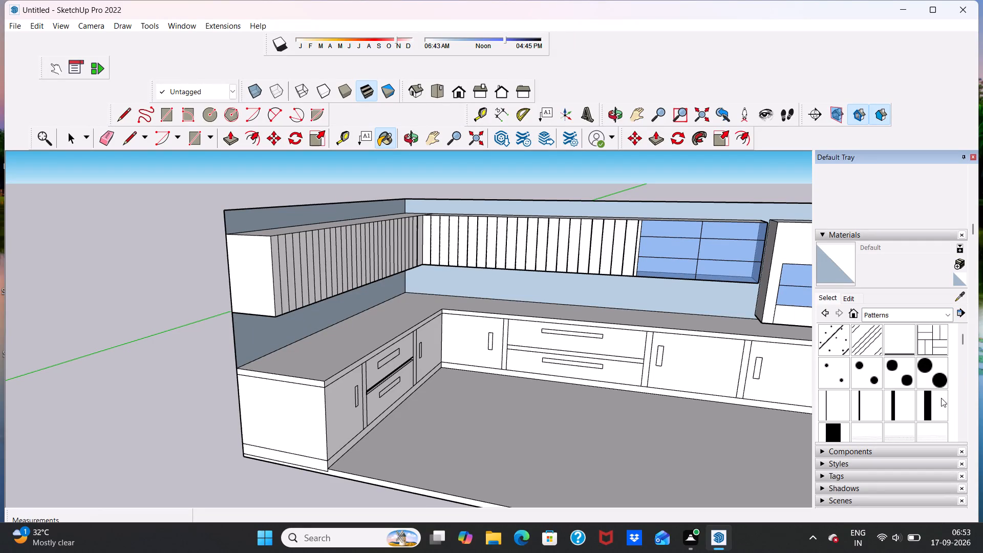
click(945, 317)
click(933, 426)
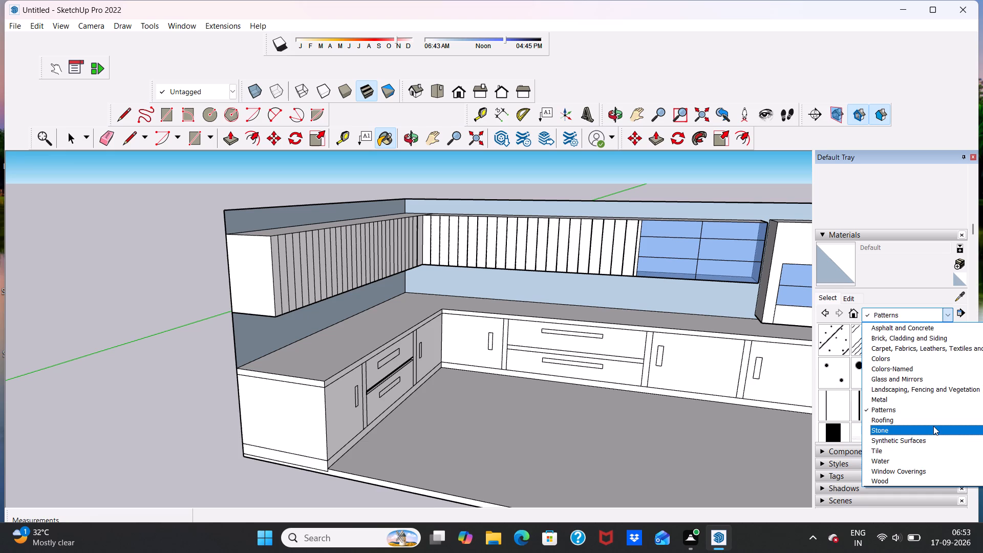
click(946, 316)
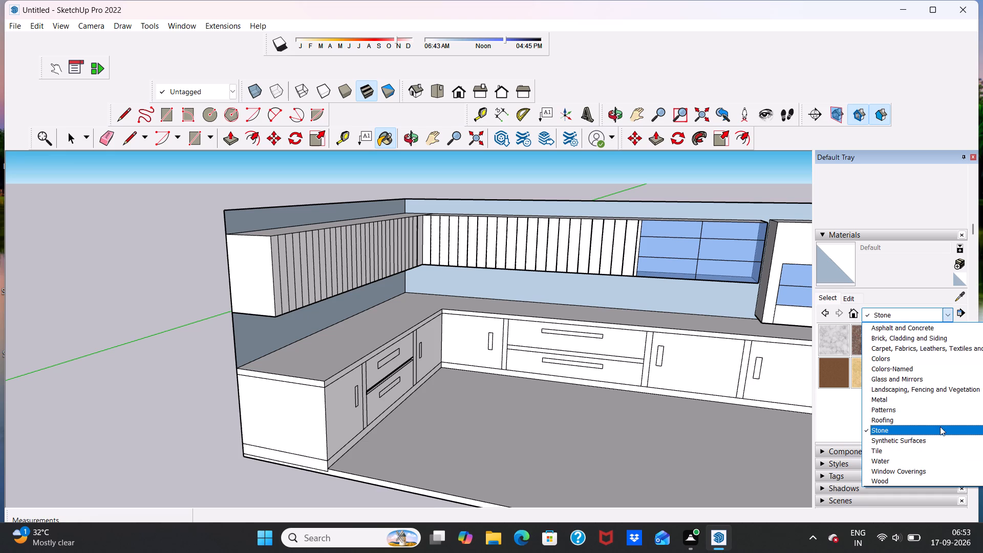
click(943, 437)
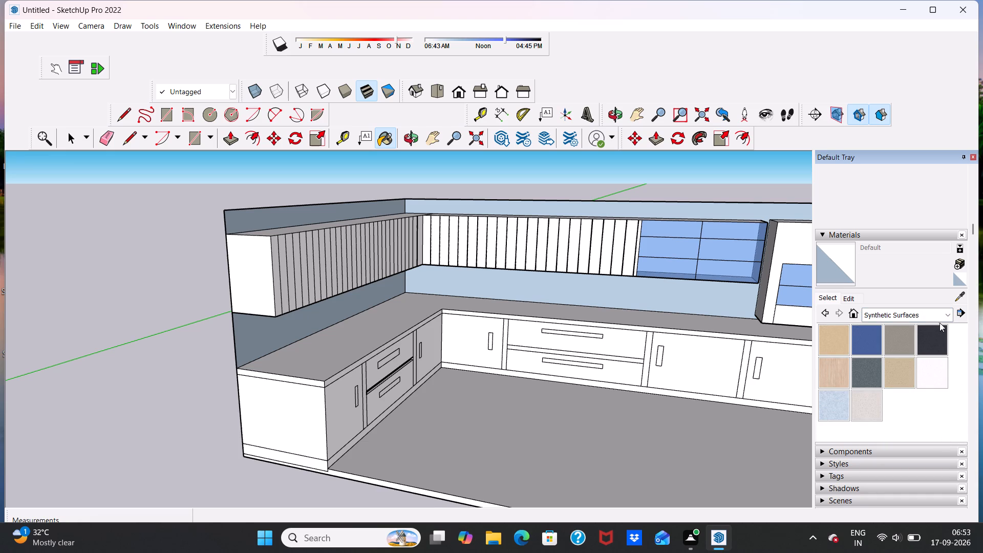
click(943, 318)
click(955, 464)
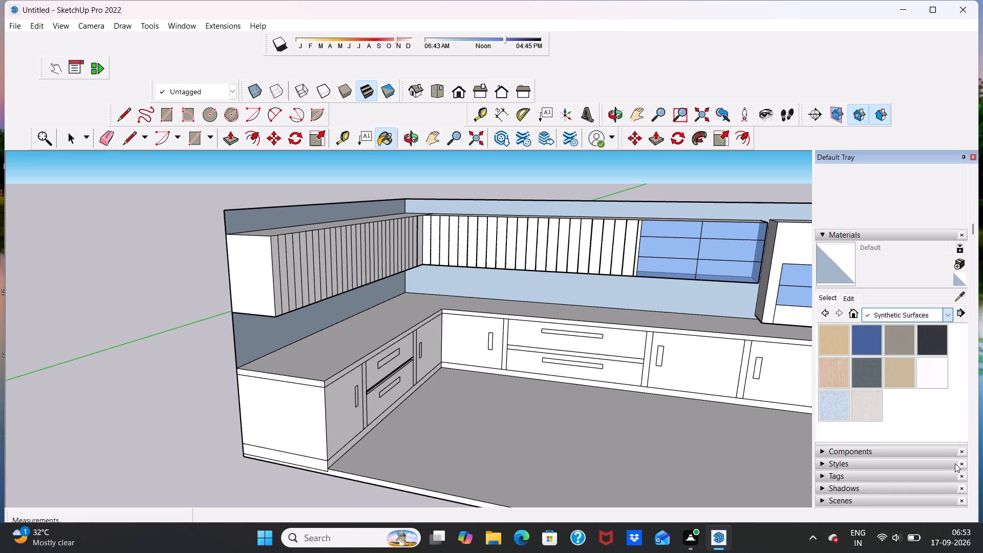
click(950, 318)
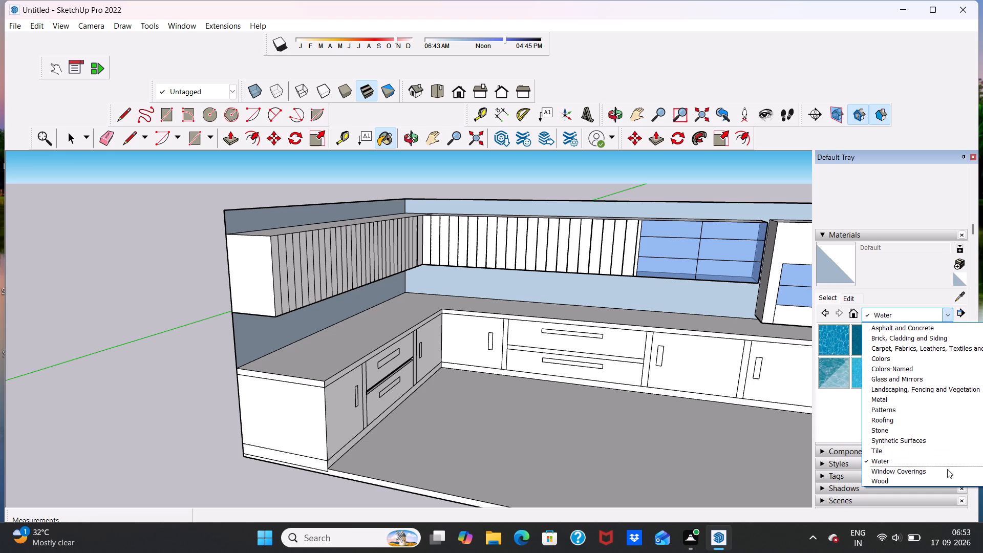
click(947, 470)
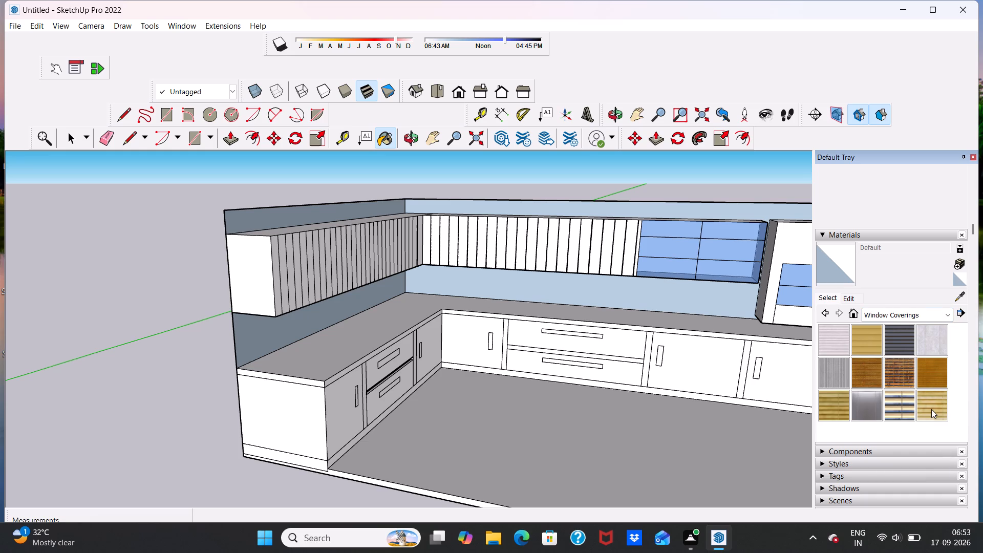
scroll(925, 403, down, 1)
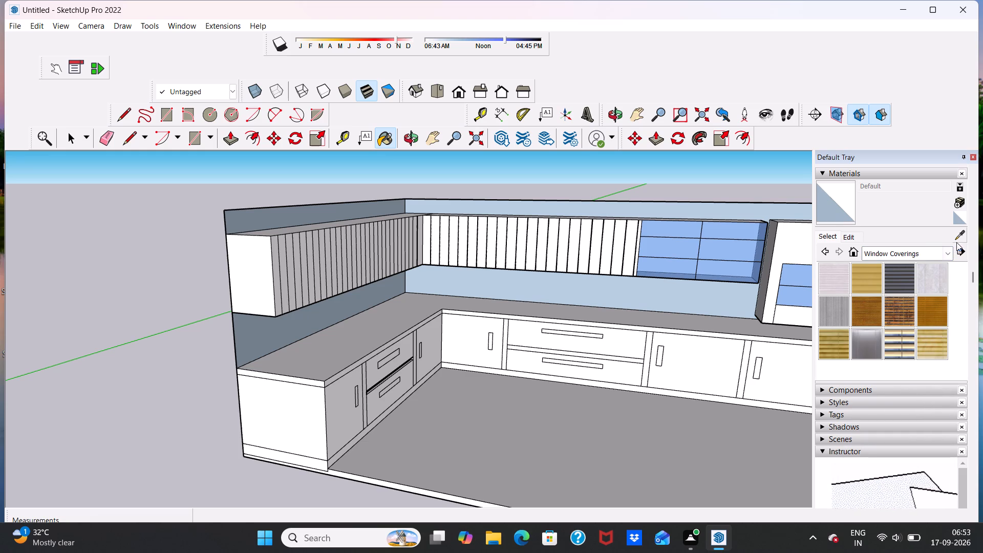
click(944, 259)
click(955, 417)
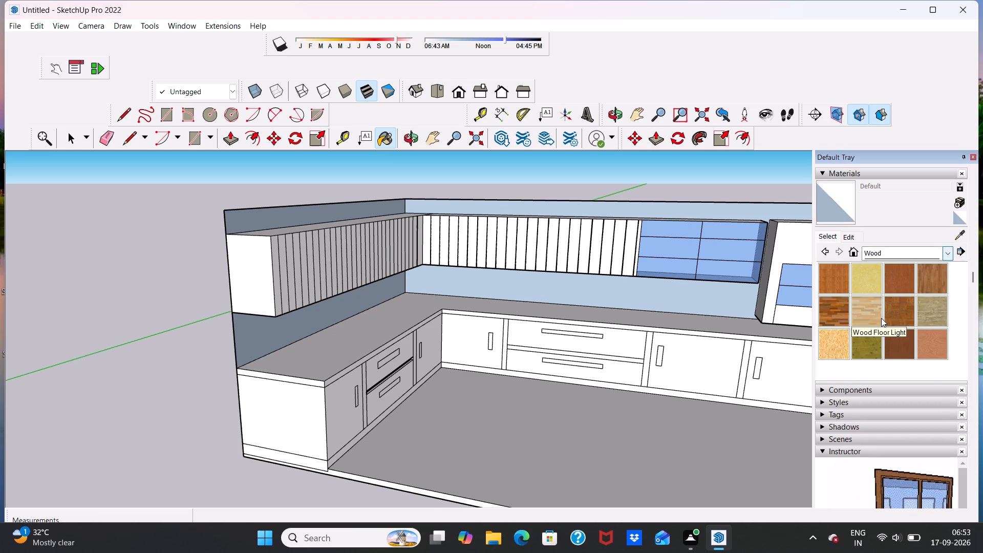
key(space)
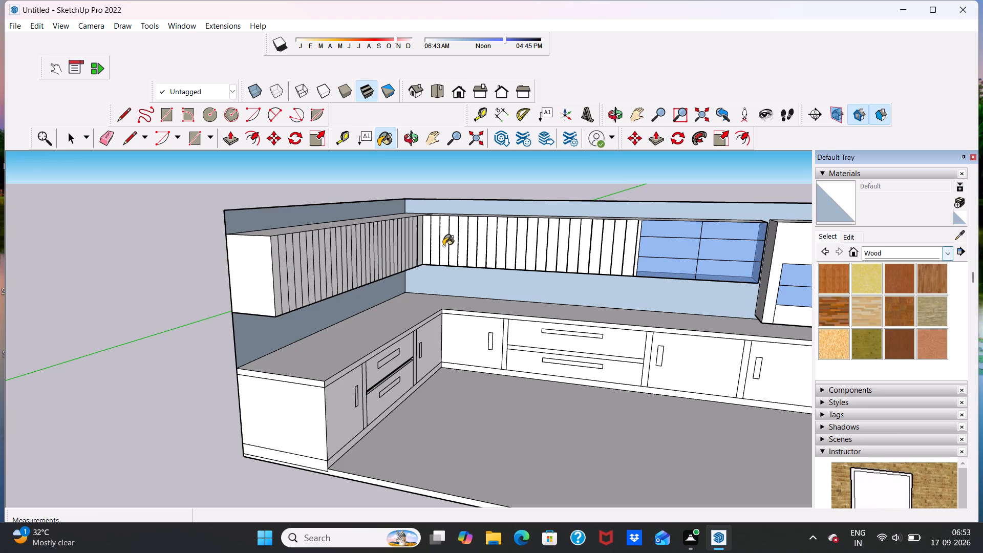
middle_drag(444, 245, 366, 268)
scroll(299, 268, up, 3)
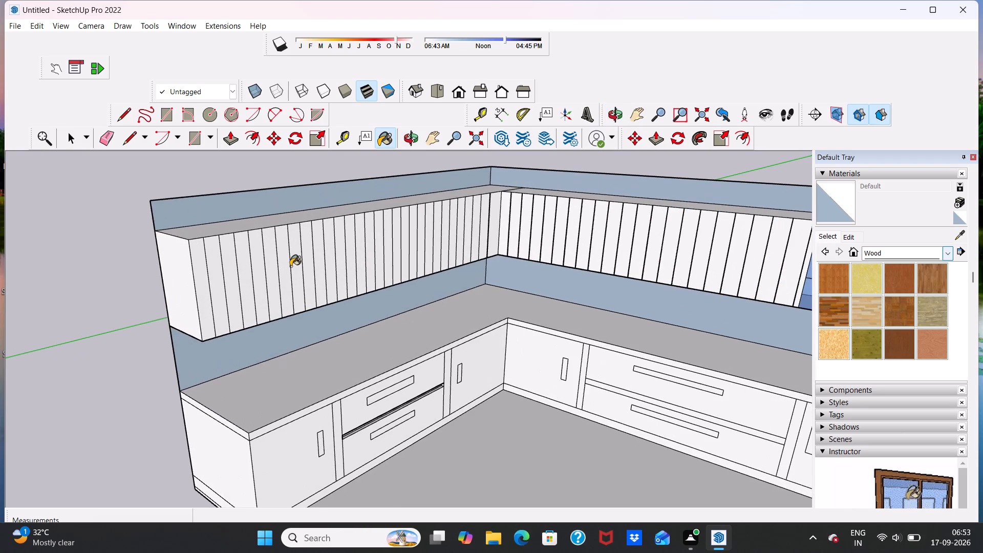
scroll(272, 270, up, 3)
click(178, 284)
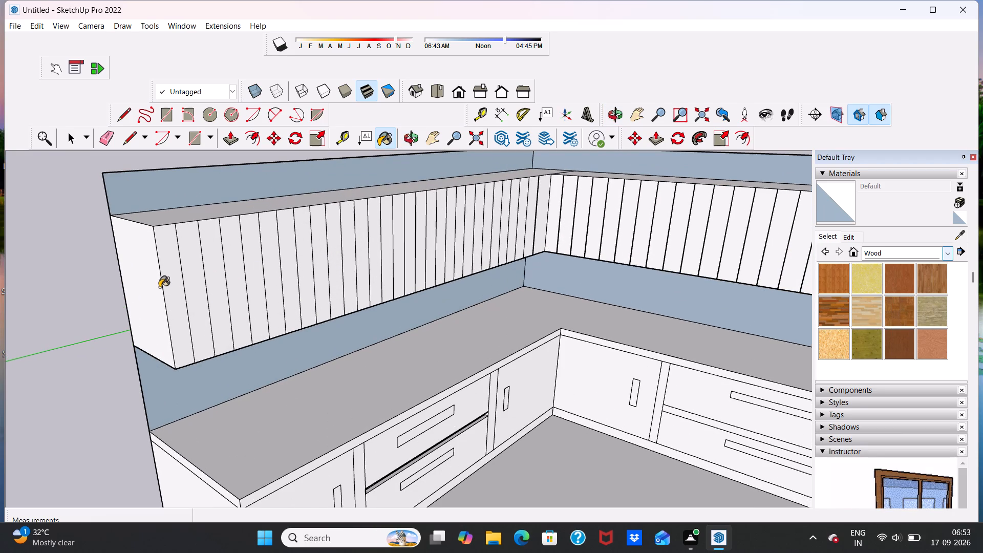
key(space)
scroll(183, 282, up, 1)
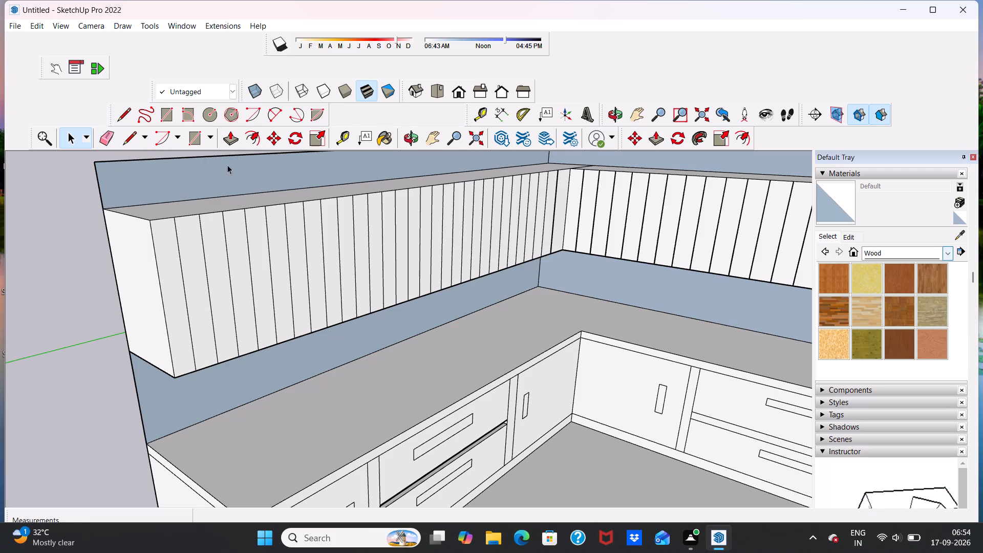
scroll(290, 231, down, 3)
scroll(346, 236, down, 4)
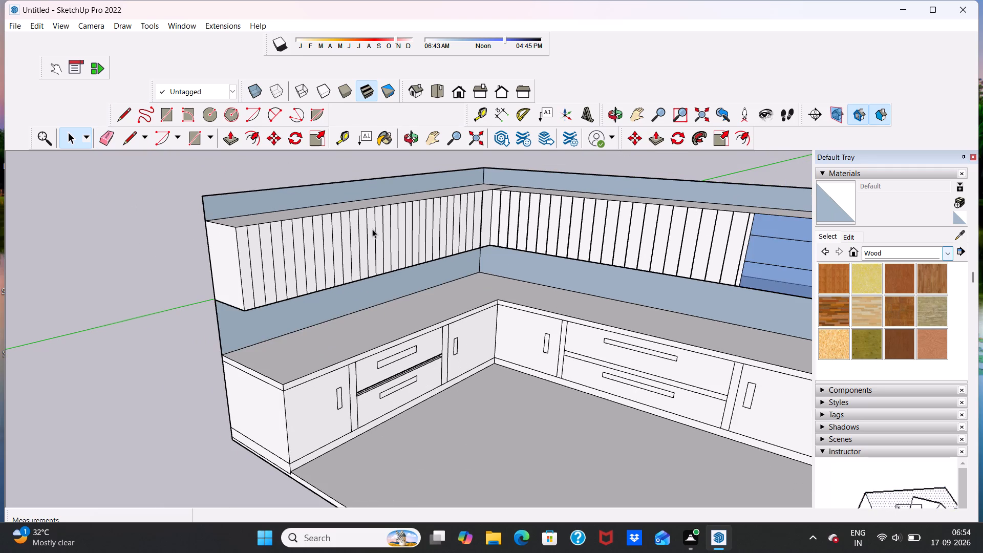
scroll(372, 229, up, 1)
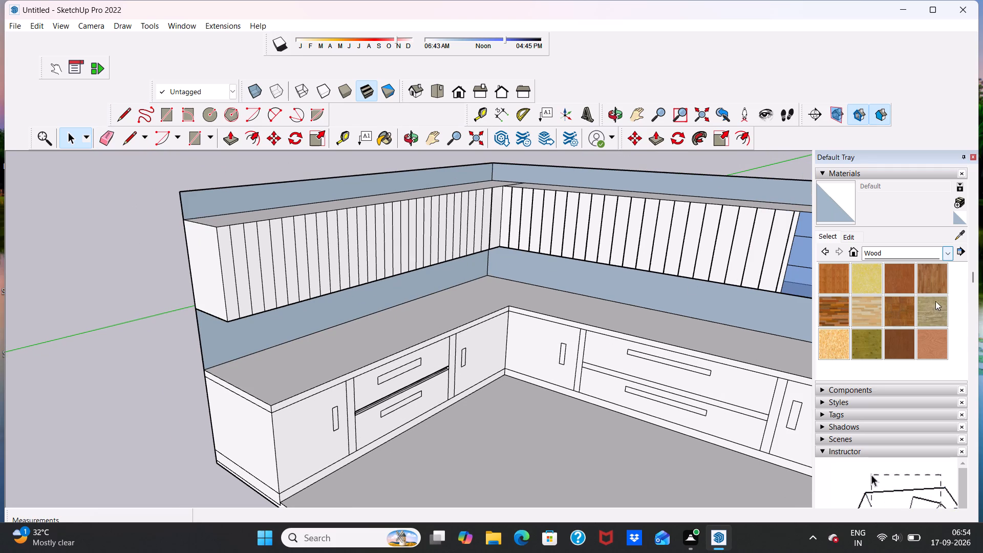
Paint the six grooved strips nearest the upper wing's free end with Blinds Vertical Stripe Gray from the Window Coverings collection.
click(946, 252)
click(941, 413)
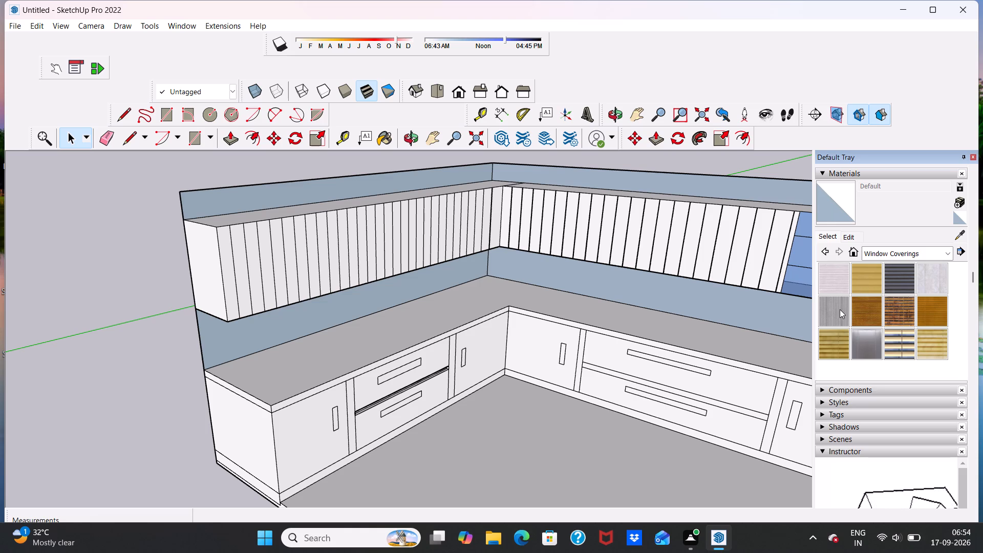
click(838, 312)
click(293, 281)
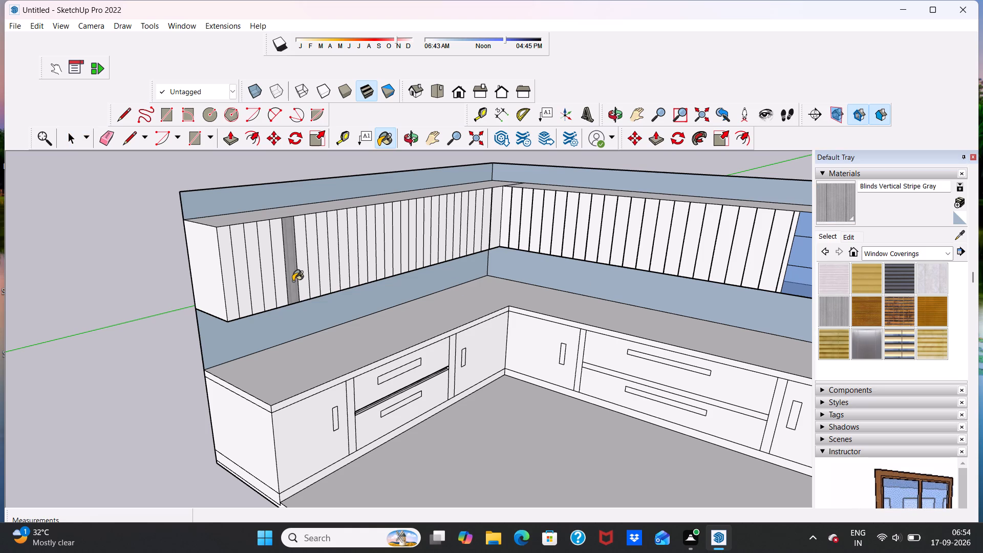
click(283, 281)
click(267, 287)
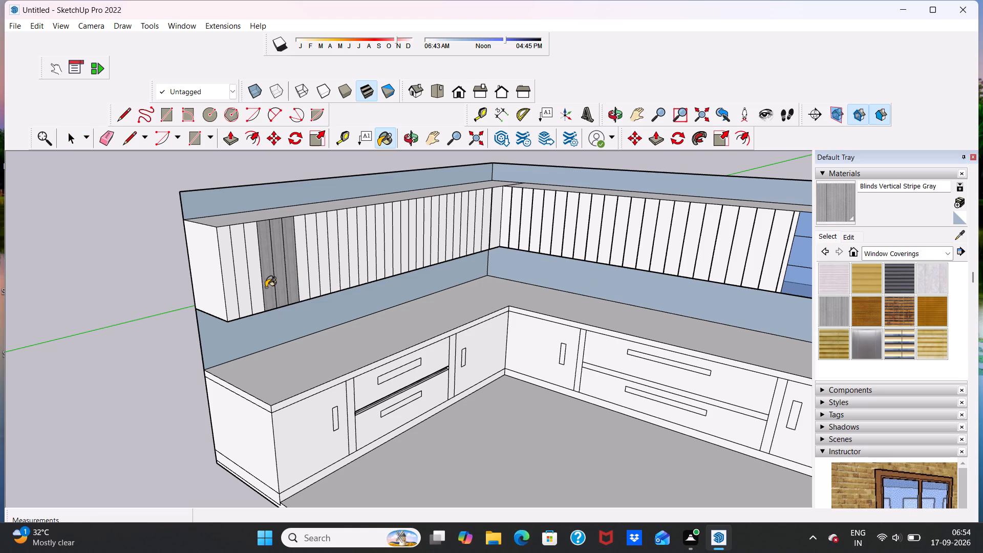
click(252, 294)
click(232, 300)
click(239, 295)
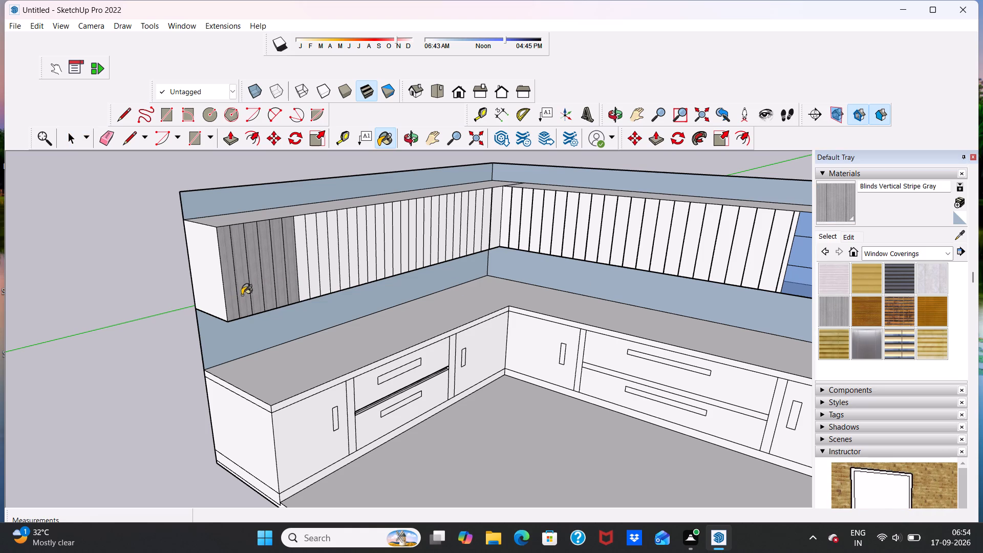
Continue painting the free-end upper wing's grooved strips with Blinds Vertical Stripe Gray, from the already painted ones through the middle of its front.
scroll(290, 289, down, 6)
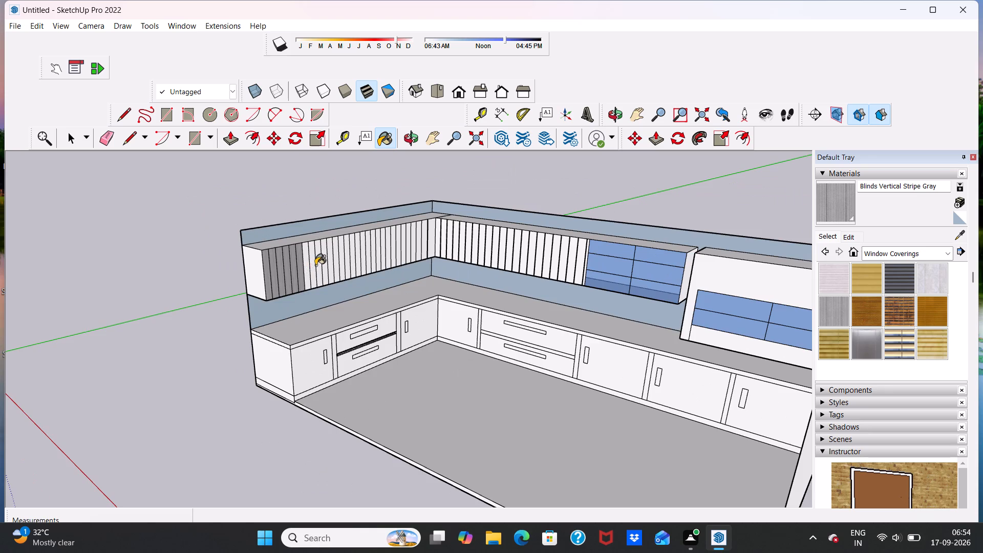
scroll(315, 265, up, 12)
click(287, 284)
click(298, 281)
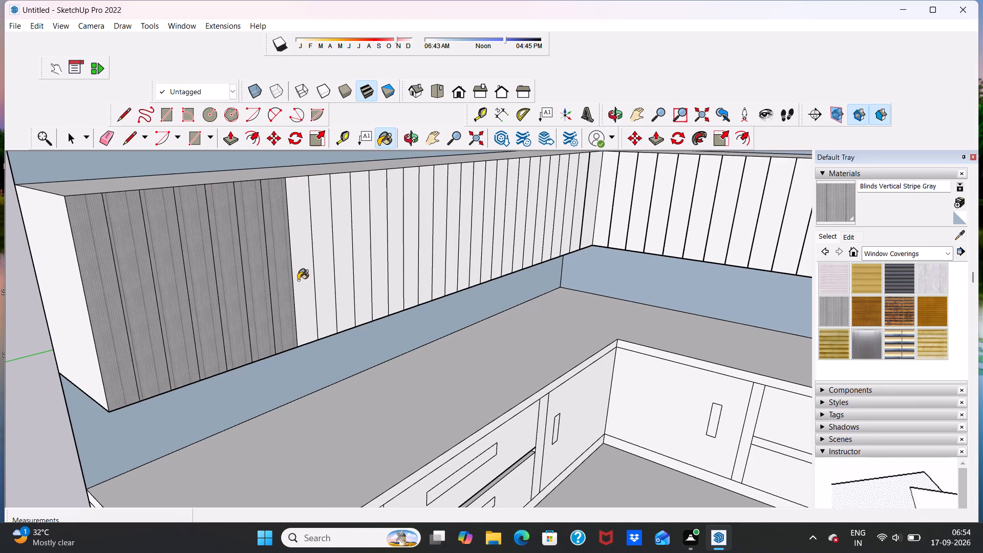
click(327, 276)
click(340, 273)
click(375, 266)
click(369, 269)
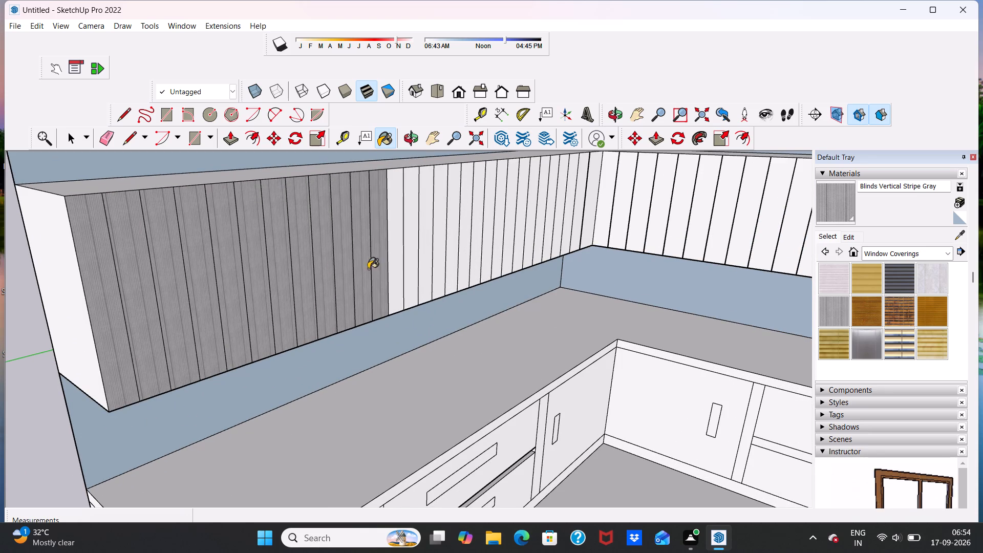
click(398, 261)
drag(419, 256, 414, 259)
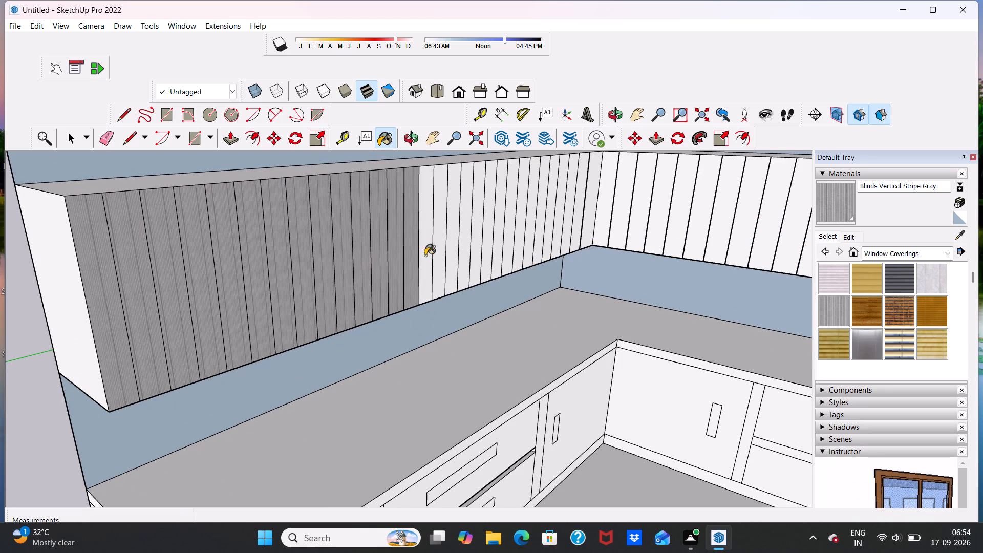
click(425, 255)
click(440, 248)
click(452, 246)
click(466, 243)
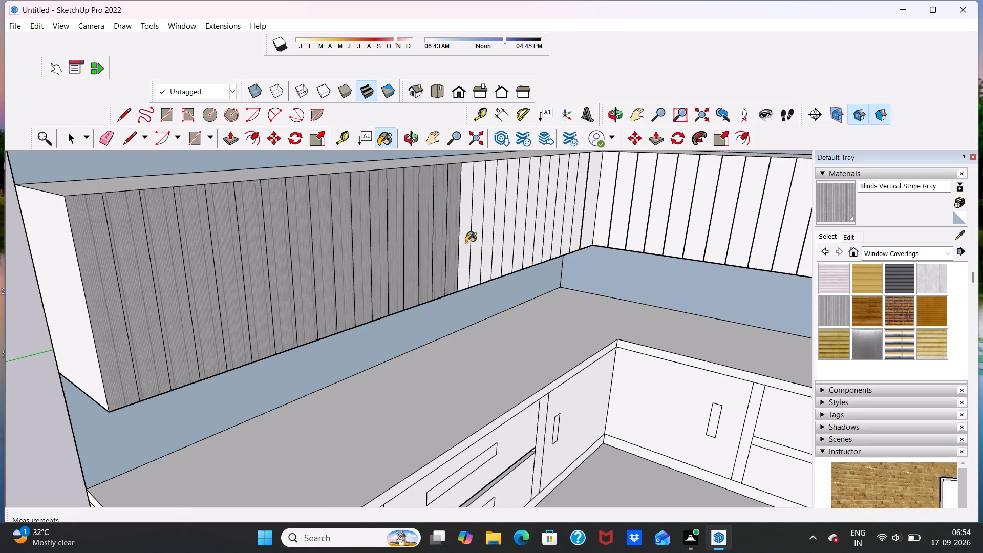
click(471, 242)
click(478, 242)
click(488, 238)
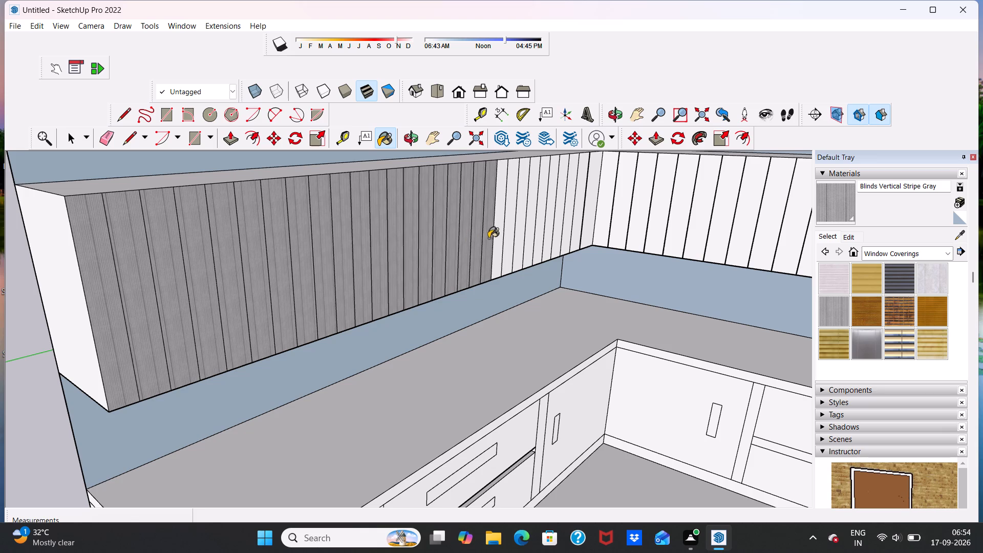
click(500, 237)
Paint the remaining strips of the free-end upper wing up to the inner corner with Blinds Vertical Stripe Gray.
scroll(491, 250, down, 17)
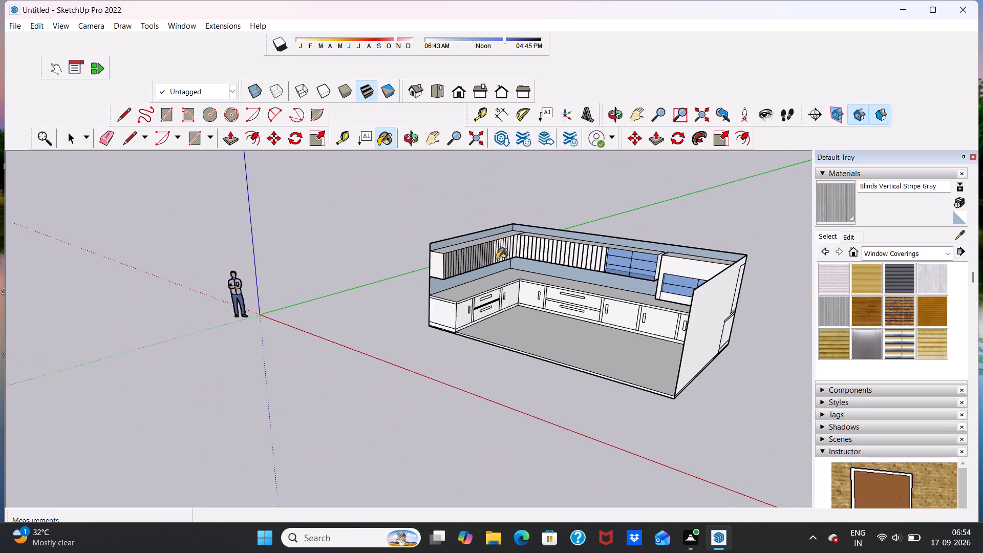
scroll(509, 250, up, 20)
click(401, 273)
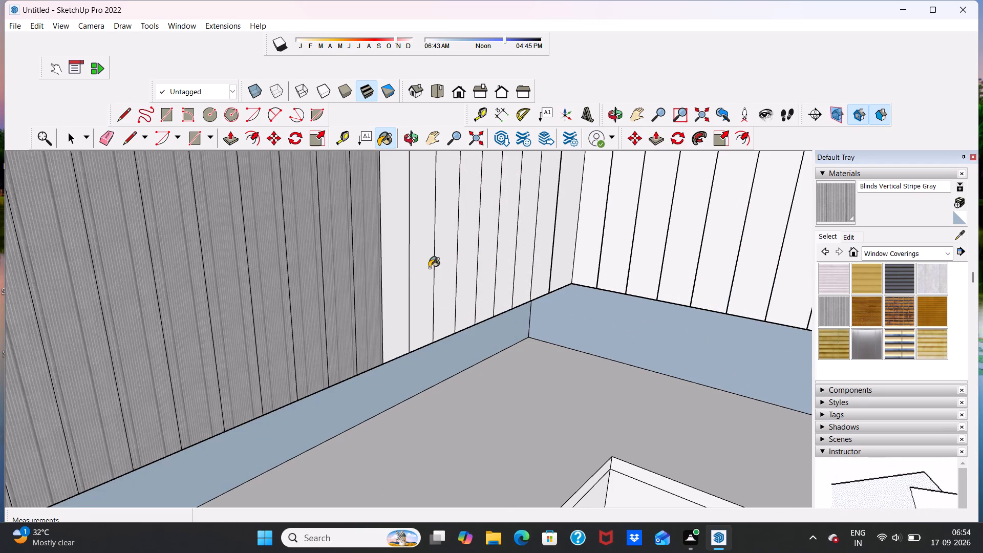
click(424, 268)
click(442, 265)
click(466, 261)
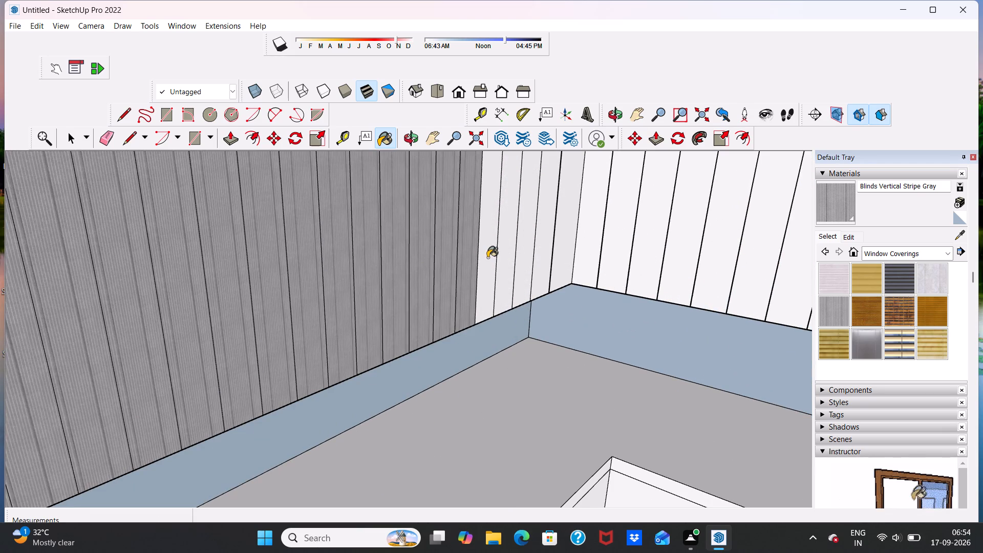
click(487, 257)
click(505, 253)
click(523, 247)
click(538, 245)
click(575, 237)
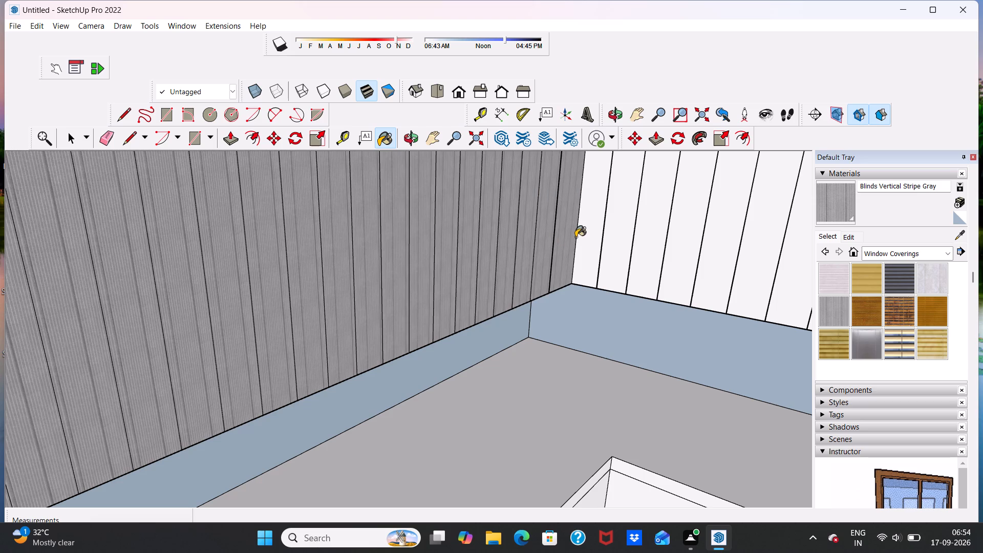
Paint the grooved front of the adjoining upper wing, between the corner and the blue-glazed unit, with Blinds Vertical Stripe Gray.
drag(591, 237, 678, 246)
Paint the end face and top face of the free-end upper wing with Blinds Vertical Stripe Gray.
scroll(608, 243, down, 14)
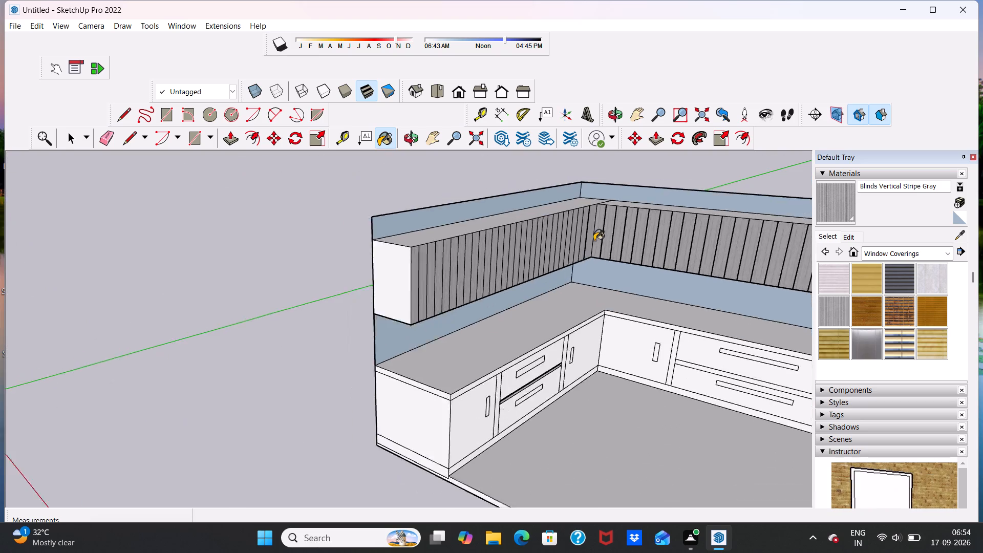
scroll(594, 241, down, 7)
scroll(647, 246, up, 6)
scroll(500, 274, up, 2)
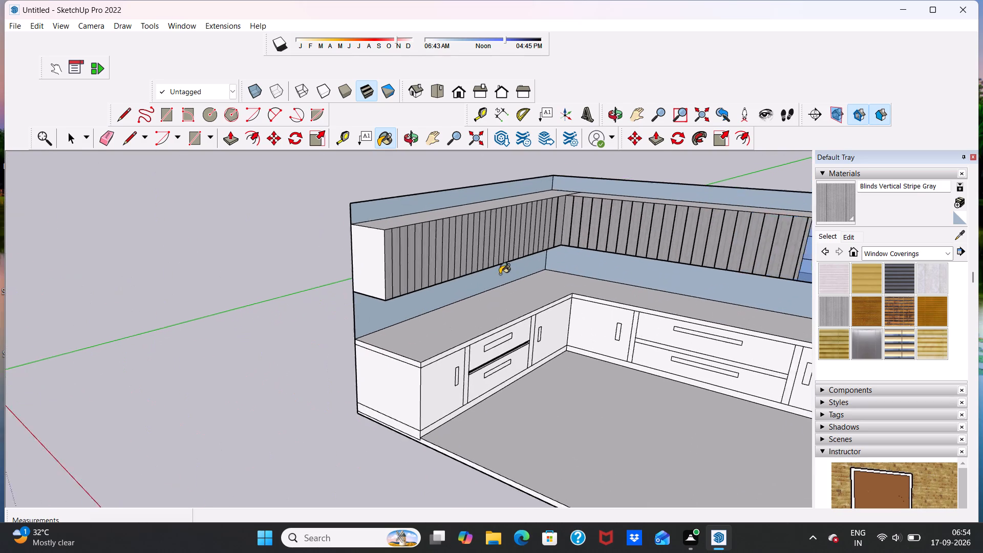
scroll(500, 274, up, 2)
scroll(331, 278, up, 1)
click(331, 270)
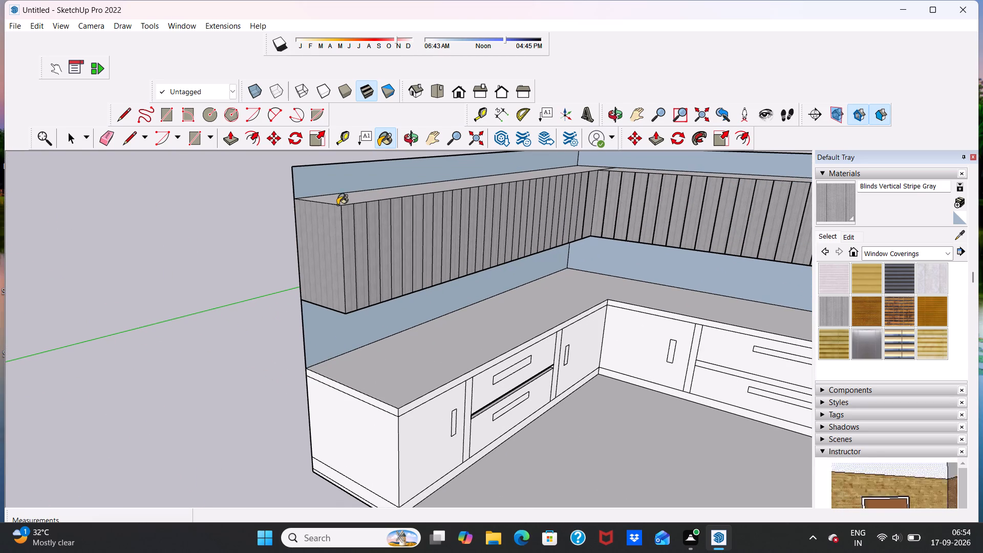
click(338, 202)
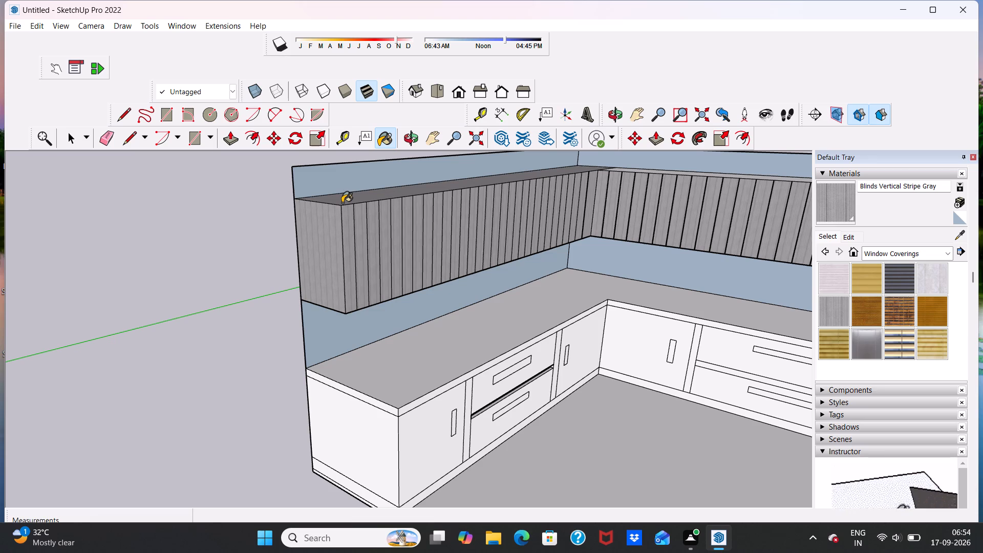
Choose Blinds Weave and paint the free-end upper wing's three outermost strips plus two separate strips farther along its front.
scroll(342, 203, down, 1)
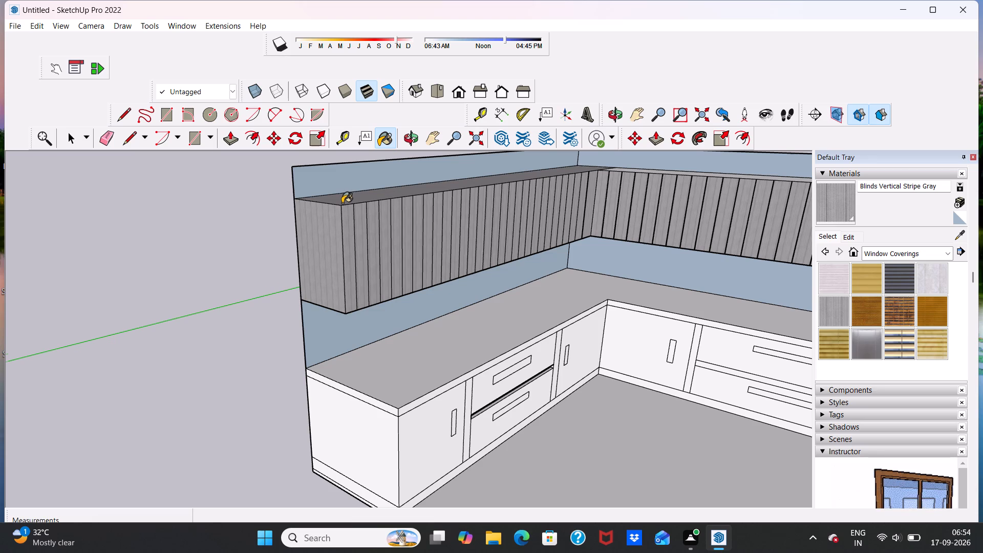
scroll(342, 203, down, 10)
scroll(372, 199, up, 6)
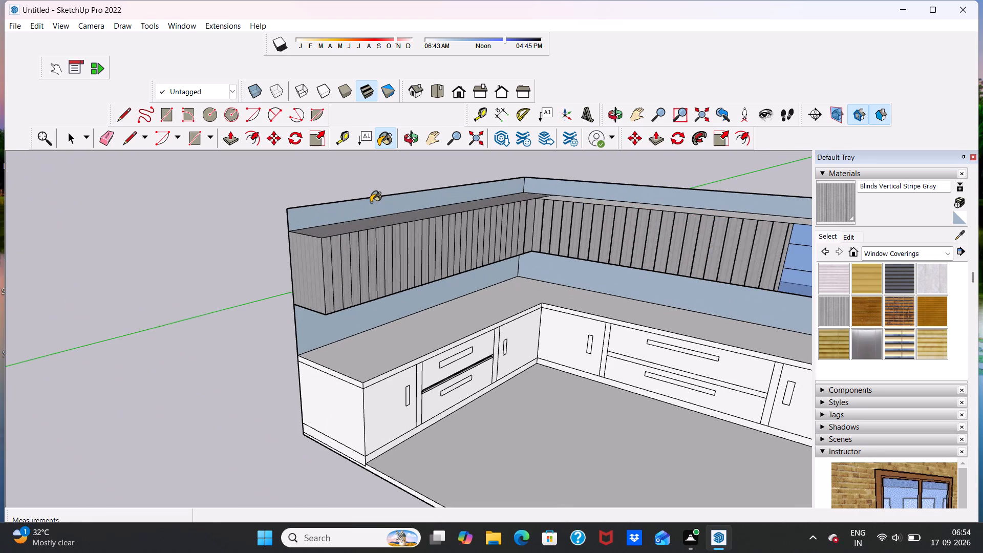
scroll(366, 212, up, 4)
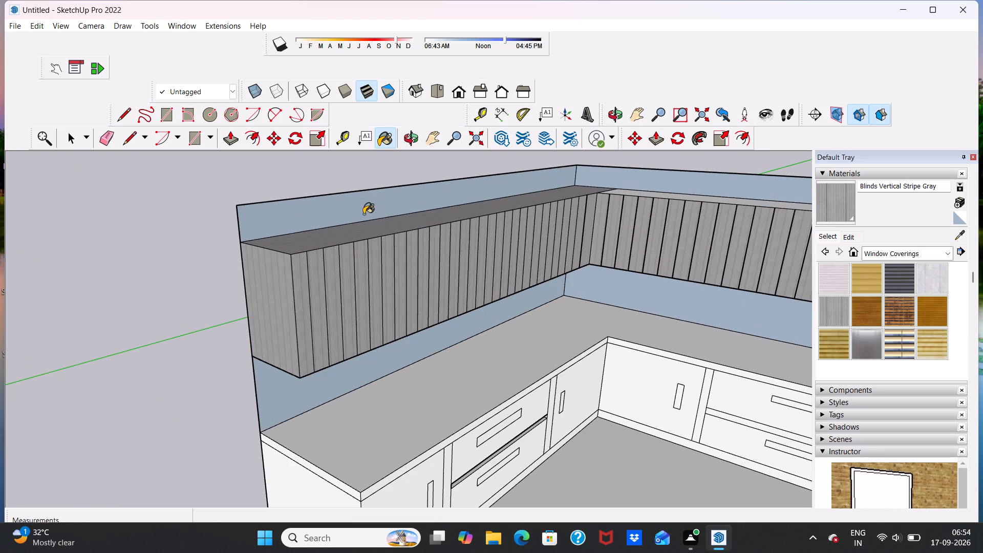
click(865, 316)
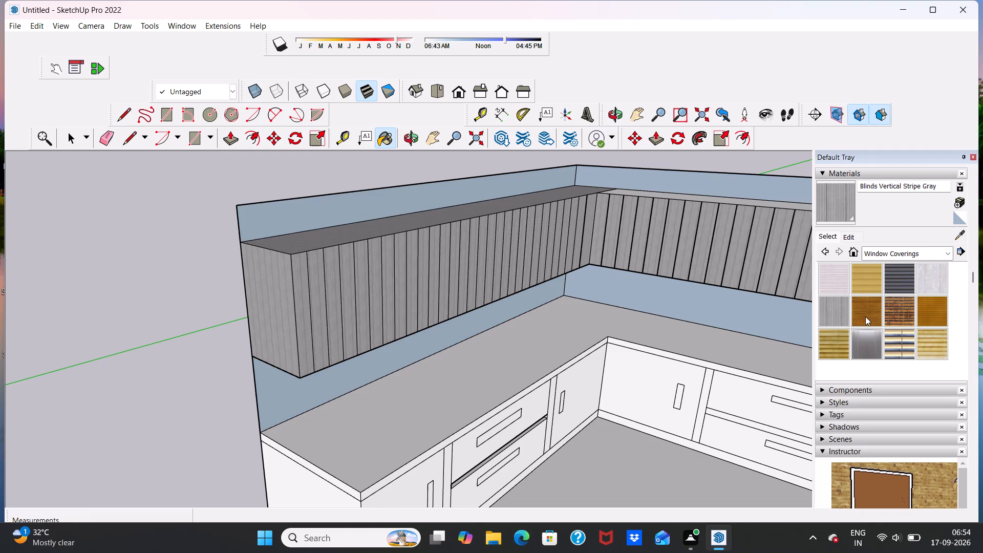
drag(311, 311, 488, 274)
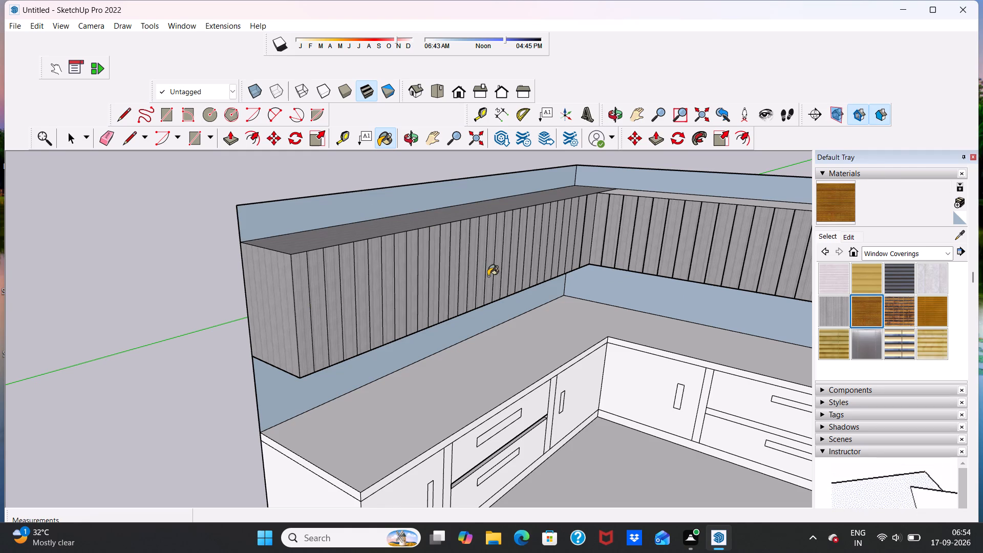
drag(297, 325, 476, 271)
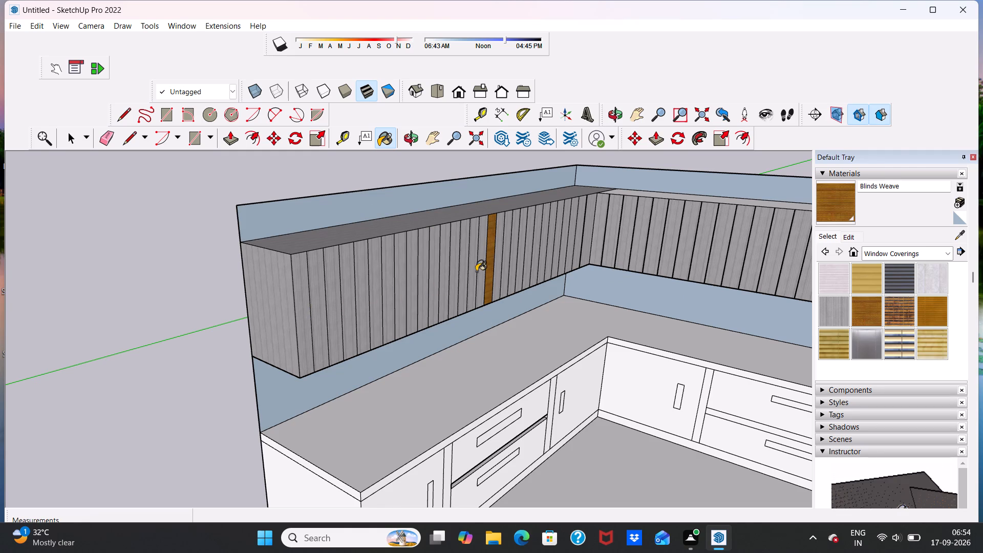
drag(476, 271, 485, 269)
drag(483, 271, 310, 314)
scroll(319, 309, up, 5)
drag(319, 308, 350, 299)
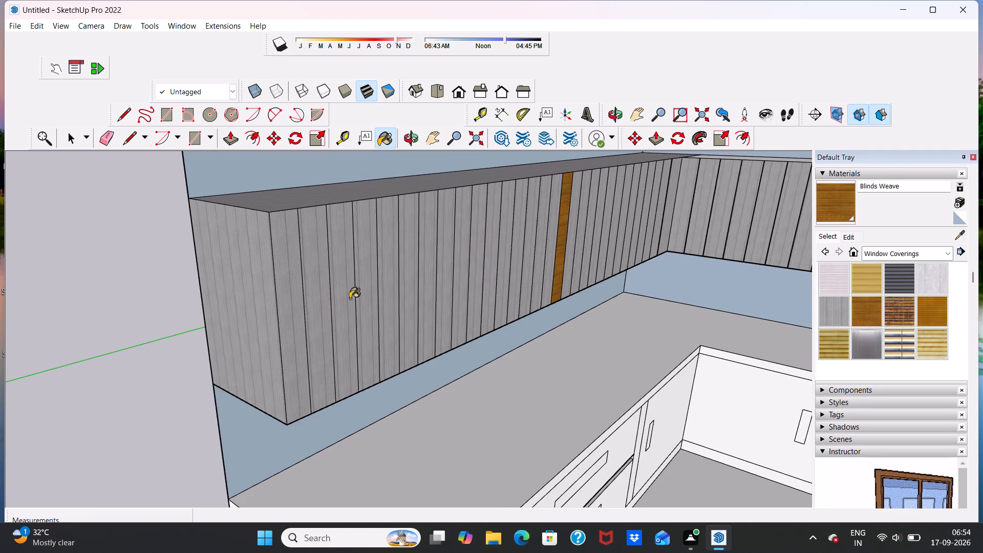
drag(350, 299, 422, 281)
double_click(353, 299)
click(323, 306)
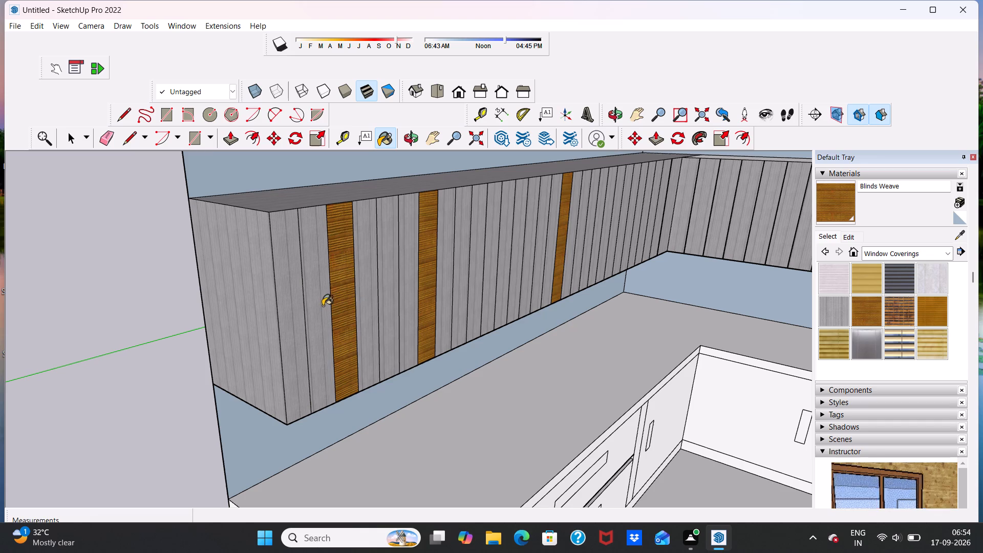
click(294, 311)
Fill the gray gap between the three outermost strips and the next wood-coloured strip with Blinds Weave.
scroll(314, 311, down, 9)
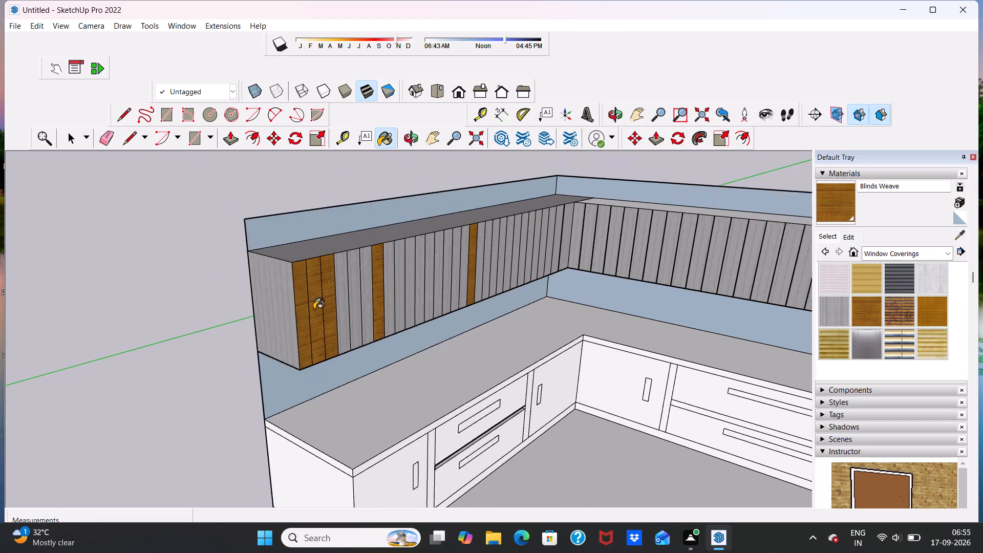
scroll(314, 309, down, 2)
scroll(336, 299, up, 6)
click(329, 302)
click(341, 298)
click(353, 296)
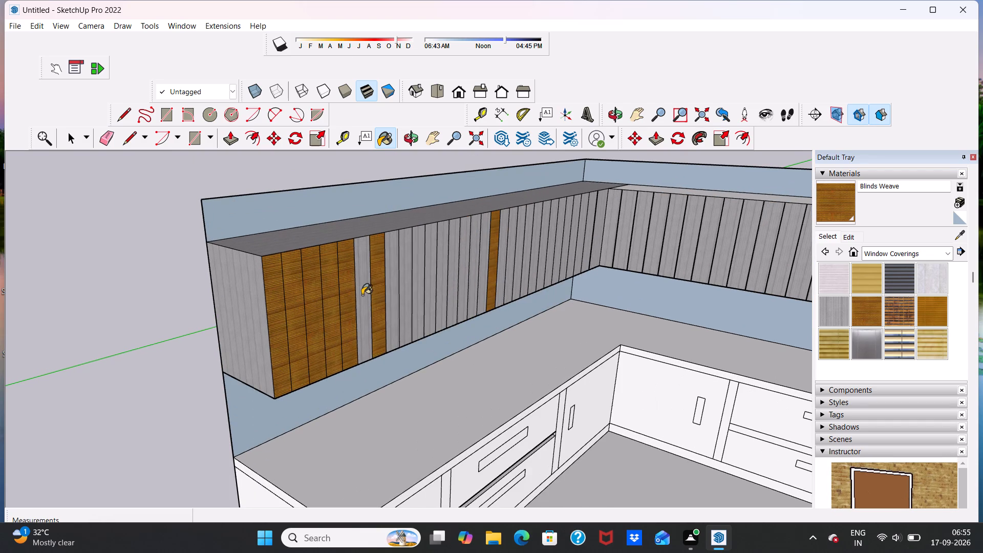
click(364, 294)
Paint the end face and top face of the free-end upper wing with Blinds Weave.
scroll(365, 294, down, 6)
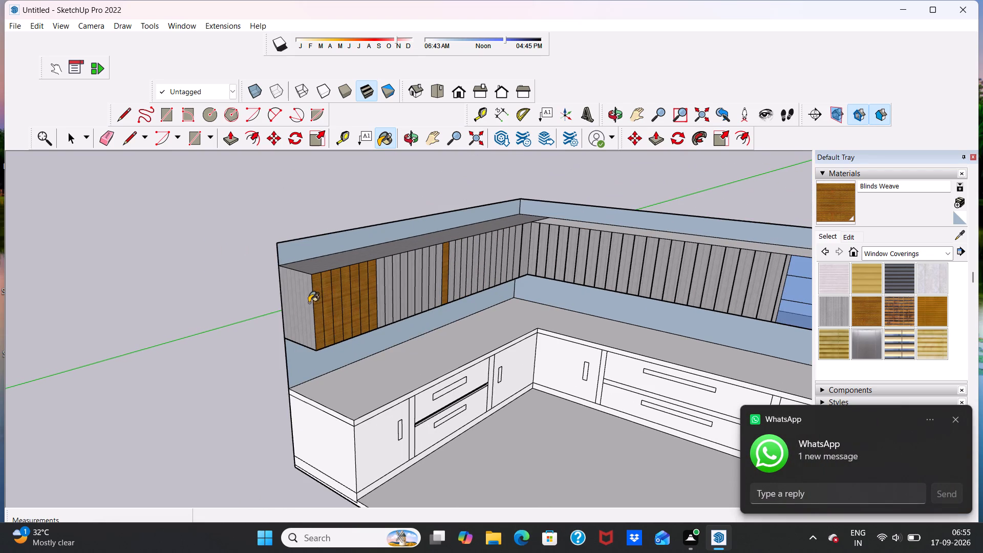
click(303, 308)
click(327, 265)
Paint the gray strips in the middle of the free-end upper wing's front with Blinds Weave, closing the gap between the wood-coloured areas.
scroll(369, 295, down, 6)
scroll(404, 288, up, 10)
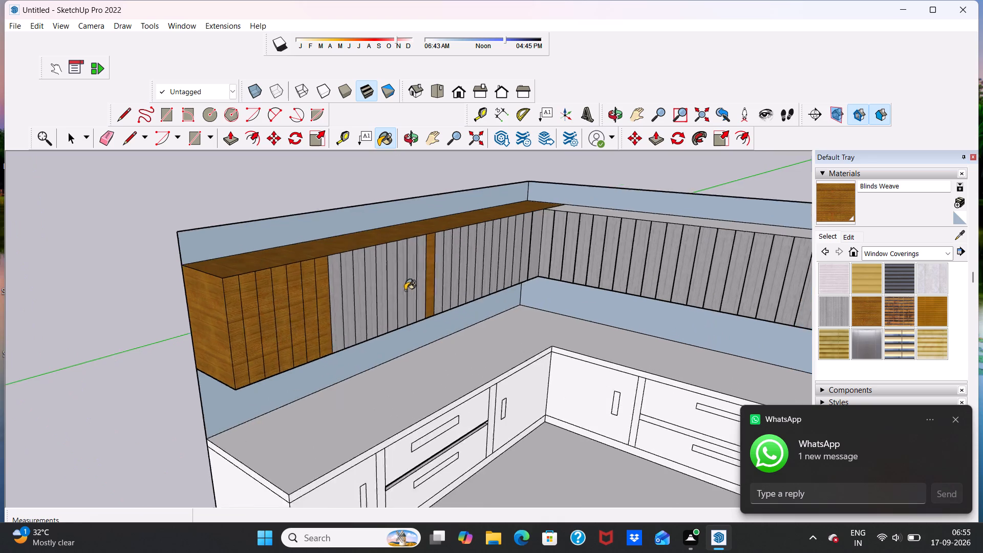
scroll(405, 290, up, 3)
drag(276, 319, 430, 274)
drag(428, 275, 348, 289)
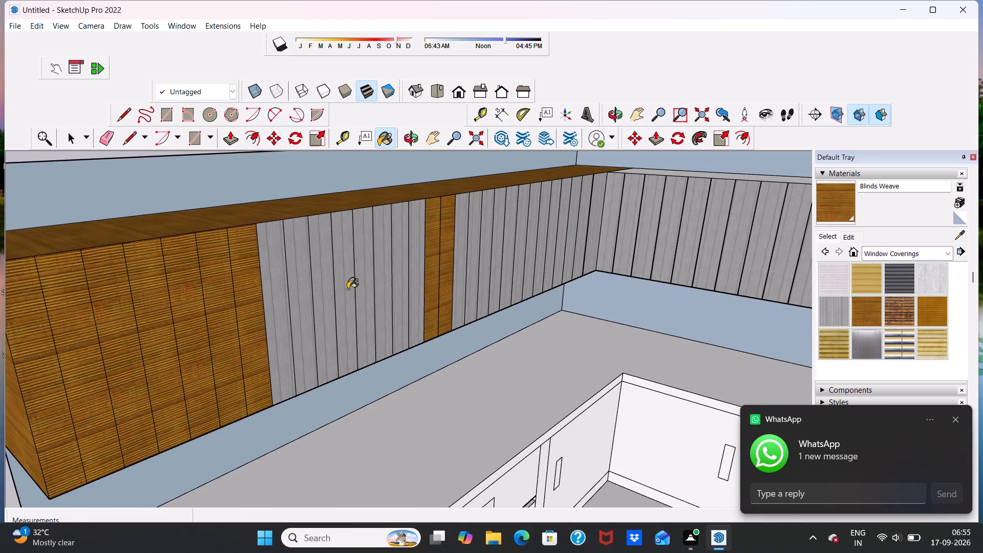
drag(348, 289, 291, 293)
click(279, 300)
click(325, 283)
drag(332, 282, 352, 282)
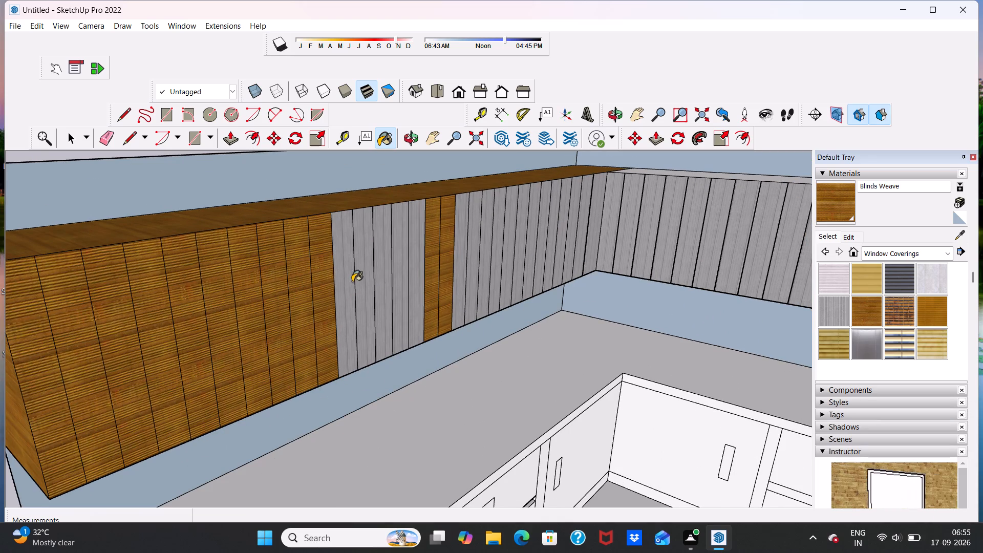
drag(352, 282, 353, 282)
double_click(355, 281)
click(371, 281)
drag(373, 280, 391, 279)
double_click(420, 276)
drag(421, 274, 409, 279)
drag(403, 279, 408, 279)
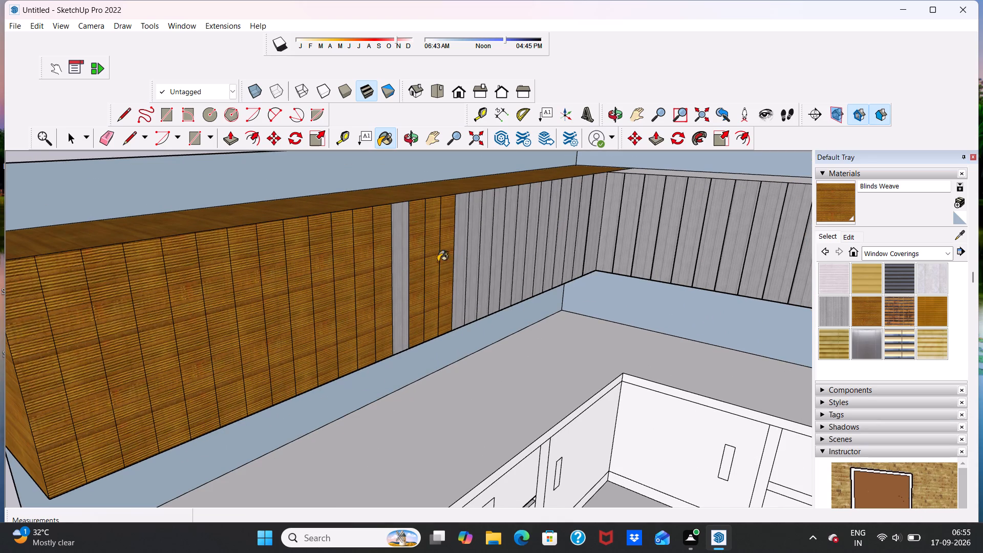
Continue Blinds Weave strip by strip from the middle of the free-end upper wing's front towards the inner corner.
drag(454, 254, 459, 255)
click(465, 254)
click(477, 253)
click(483, 252)
click(493, 250)
click(502, 246)
click(512, 243)
click(531, 239)
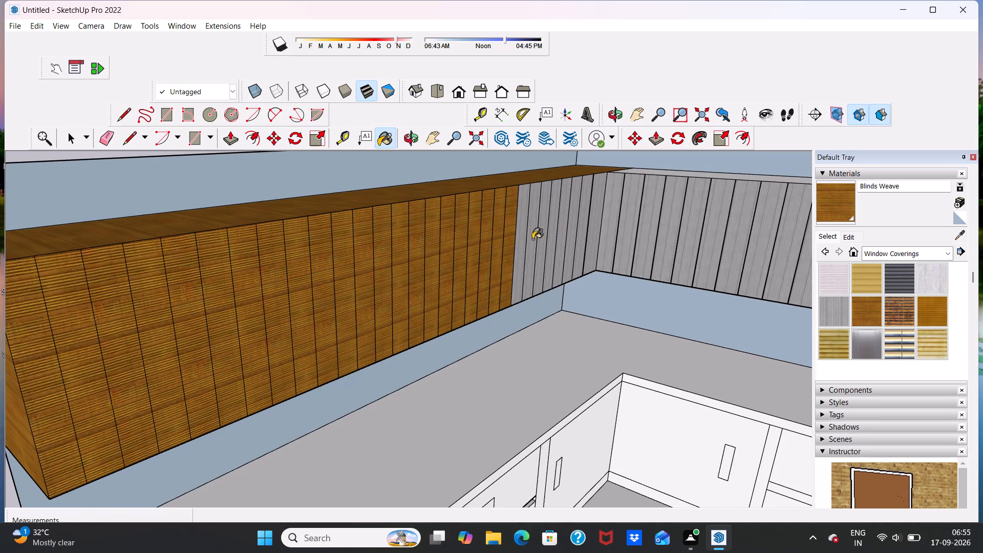
Paint the remaining gray strips beside the inner corner of the free-end upper wing with Blinds Weave.
drag(538, 238, 544, 239)
click(567, 231)
click(573, 231)
click(538, 246)
click(502, 249)
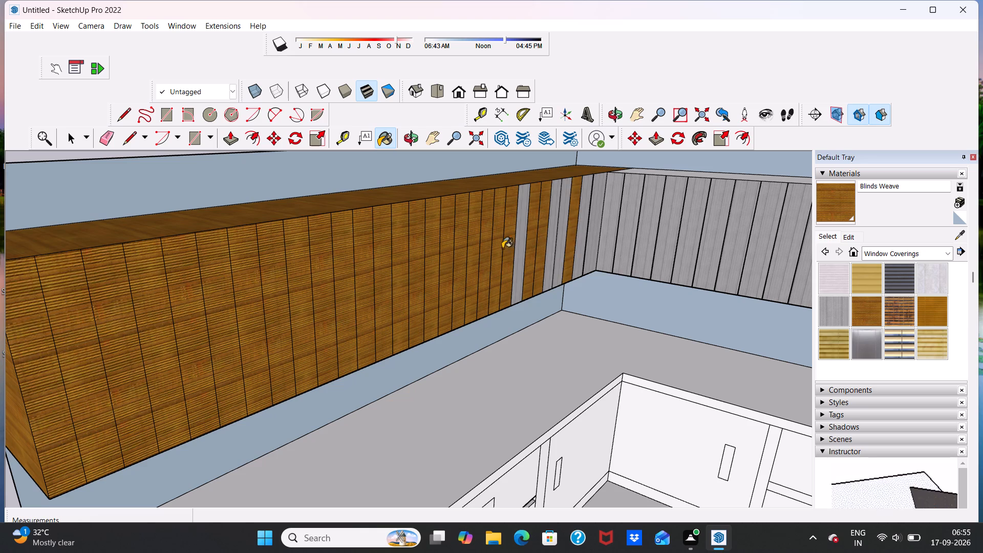
click(520, 243)
click(543, 236)
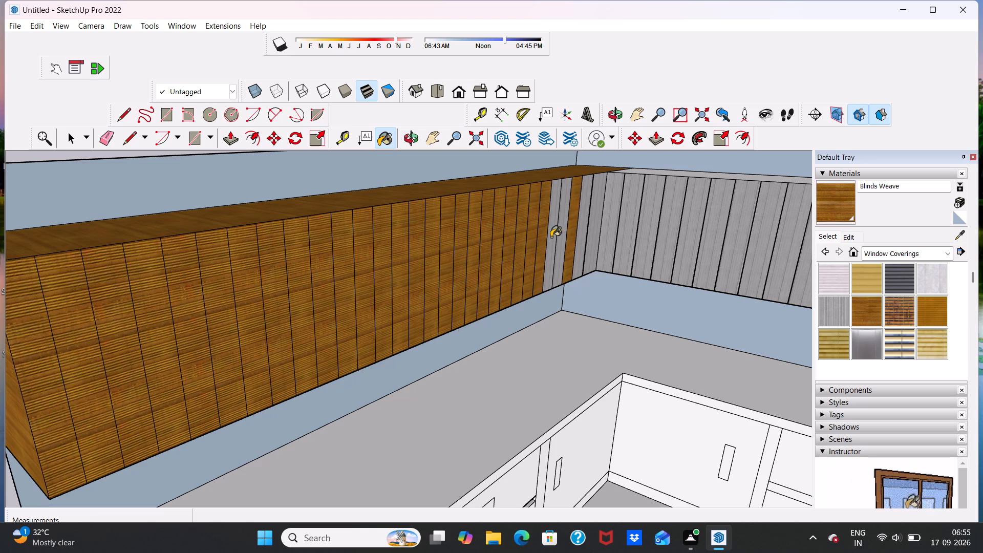
click(551, 237)
click(559, 231)
click(584, 225)
click(593, 226)
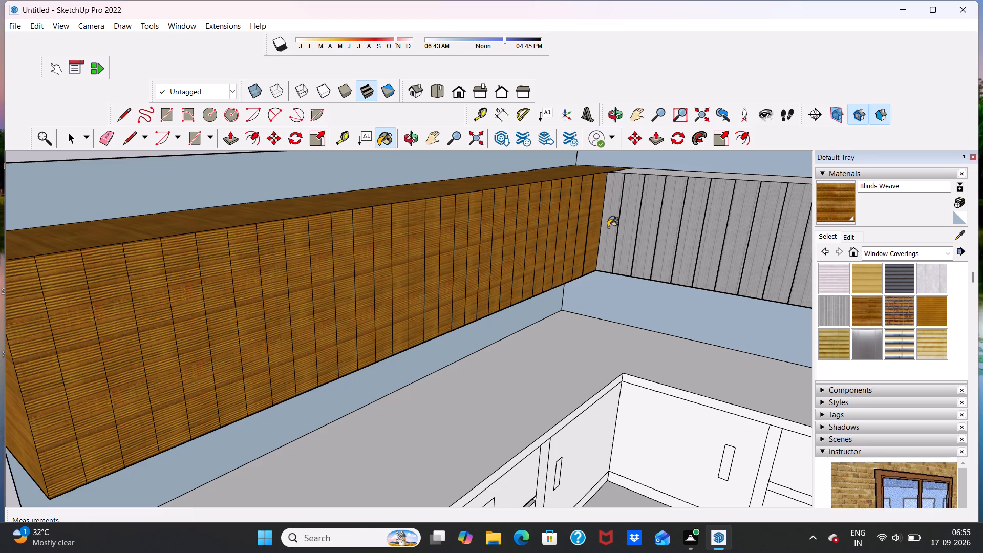
Paint the adjoining upper wing's grooved front, between the corner and the blue-glazed unit, with Blinds Weave.
click(609, 226)
click(625, 229)
scroll(609, 244, down, 18)
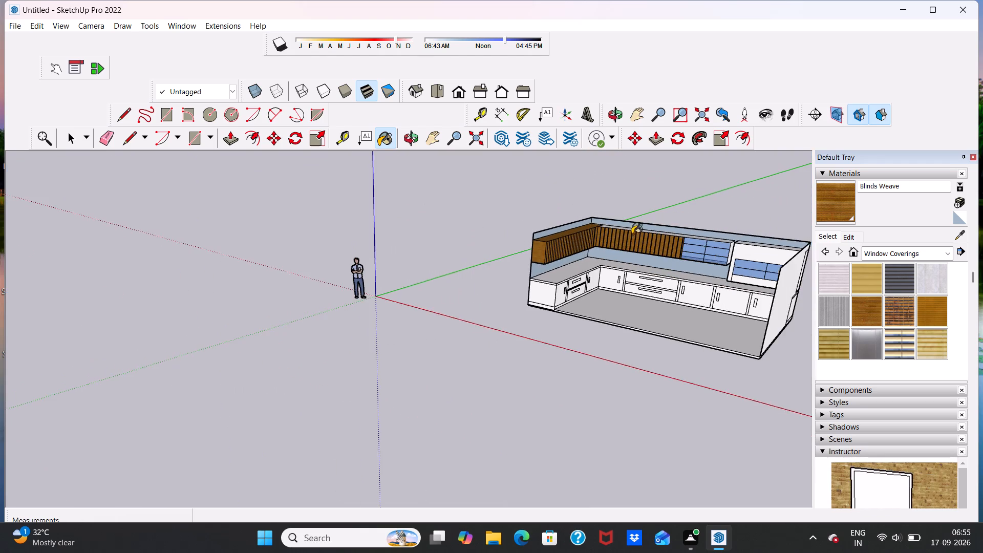
scroll(650, 237, up, 12)
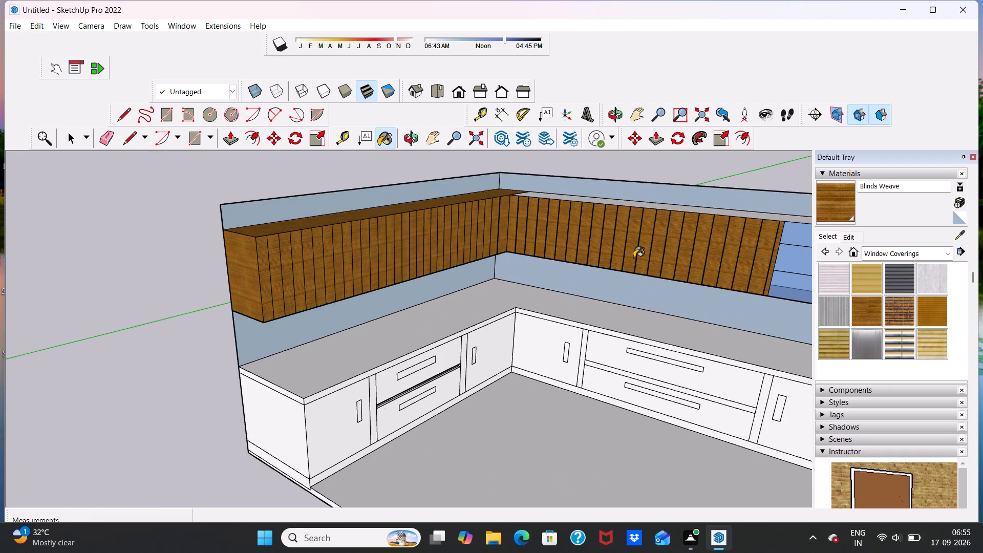
Paint the top face of the adjoining upper wing and the undersides of both upper wings with Blinds Weave.
scroll(614, 224, up, 6)
click(607, 186)
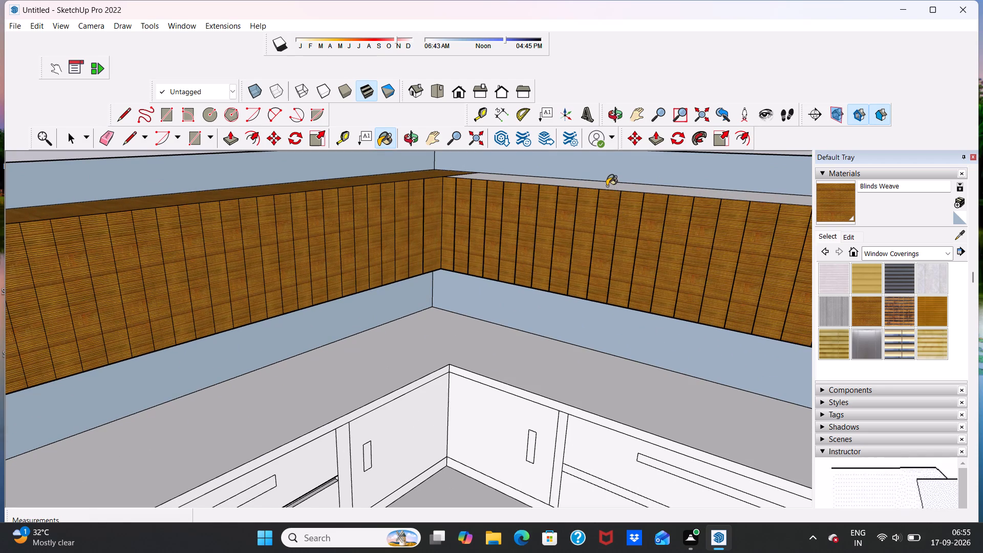
scroll(616, 211, down, 9)
middle_drag(438, 325, 413, 233)
scroll(413, 233, up, 1)
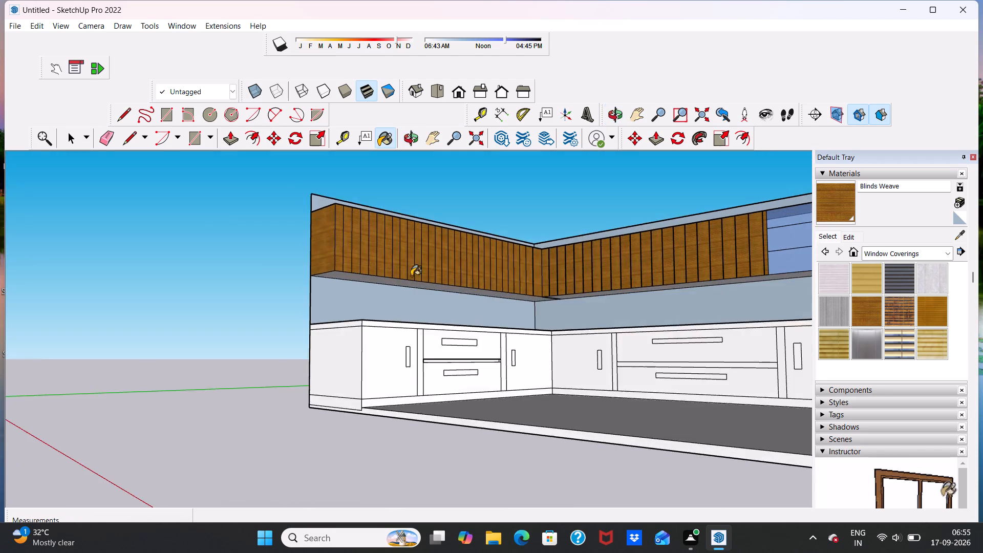
scroll(411, 280, up, 10)
click(389, 273)
scroll(496, 270, down, 6)
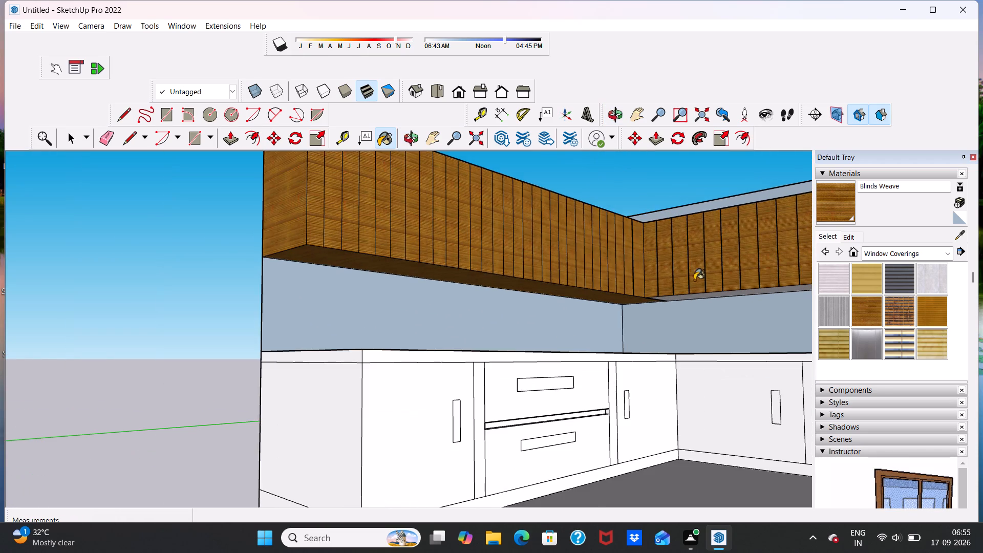
scroll(735, 292, up, 11)
click(706, 285)
scroll(691, 310, down, 10)
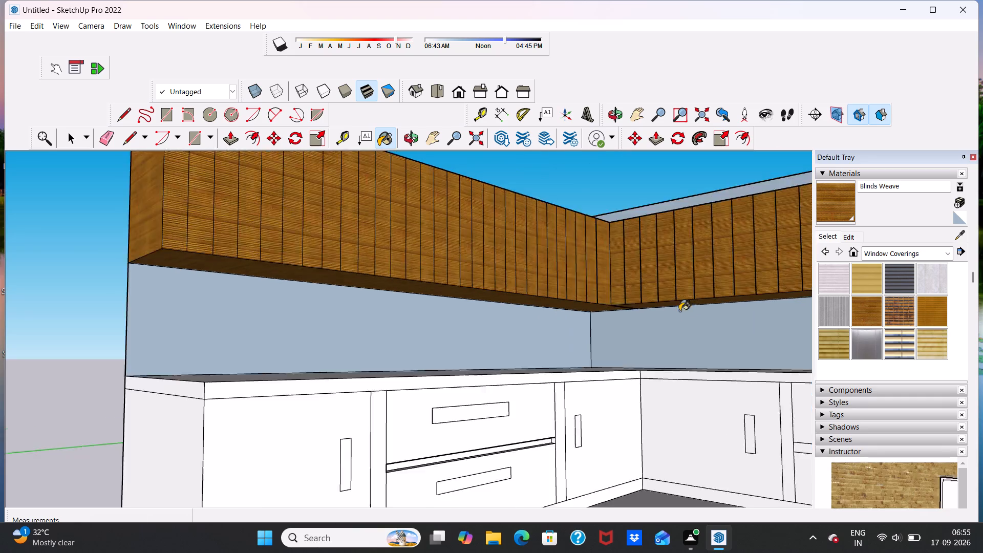
Paint the white end face of the adjoining upper wing, beside its blue-glazed section, with Blinds Weave.
scroll(679, 311, down, 8)
middle_drag(626, 292, 478, 330)
scroll(479, 317, down, 13)
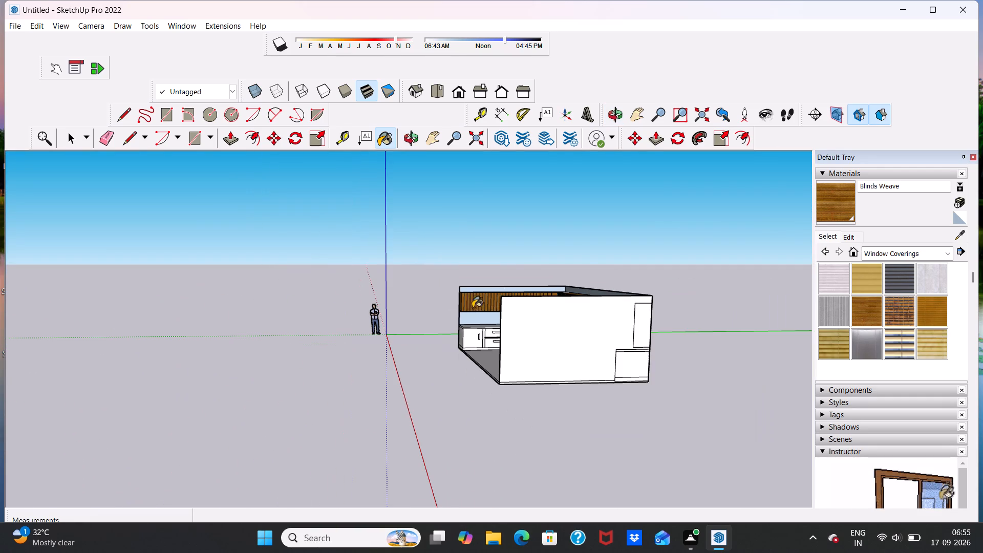
middle_drag(520, 289, 535, 350)
scroll(616, 319, up, 9)
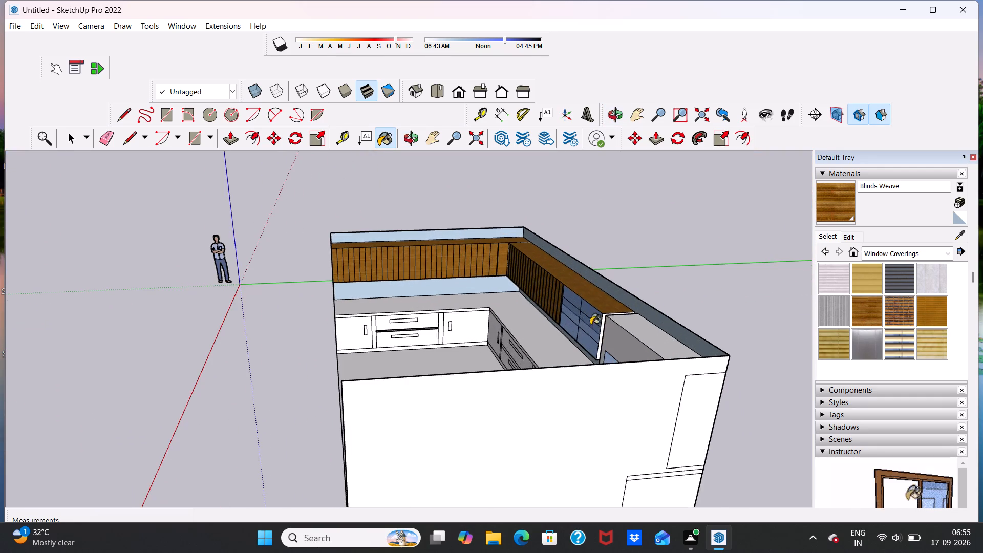
middle_drag(574, 324, 642, 346)
scroll(621, 308, up, 18)
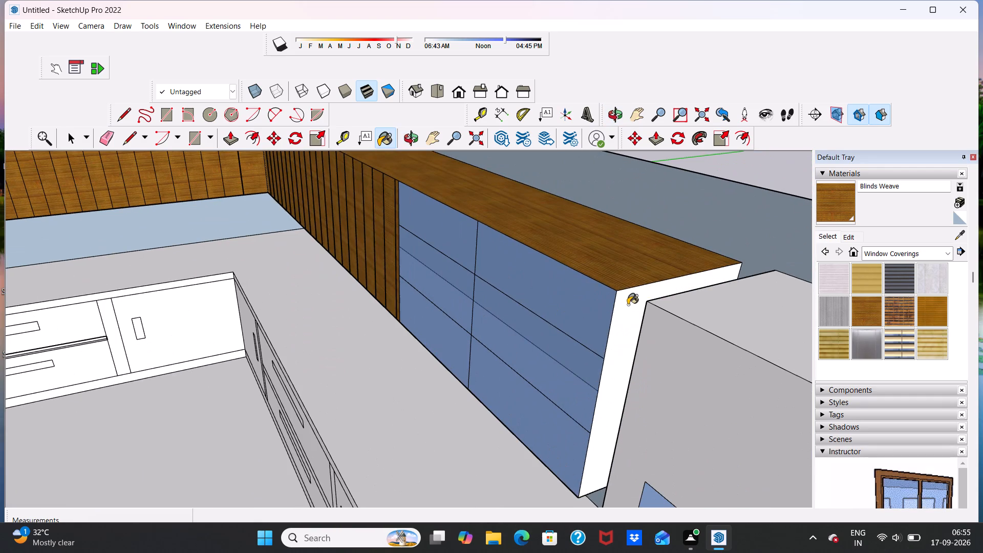
click(622, 301)
scroll(622, 305, down, 17)
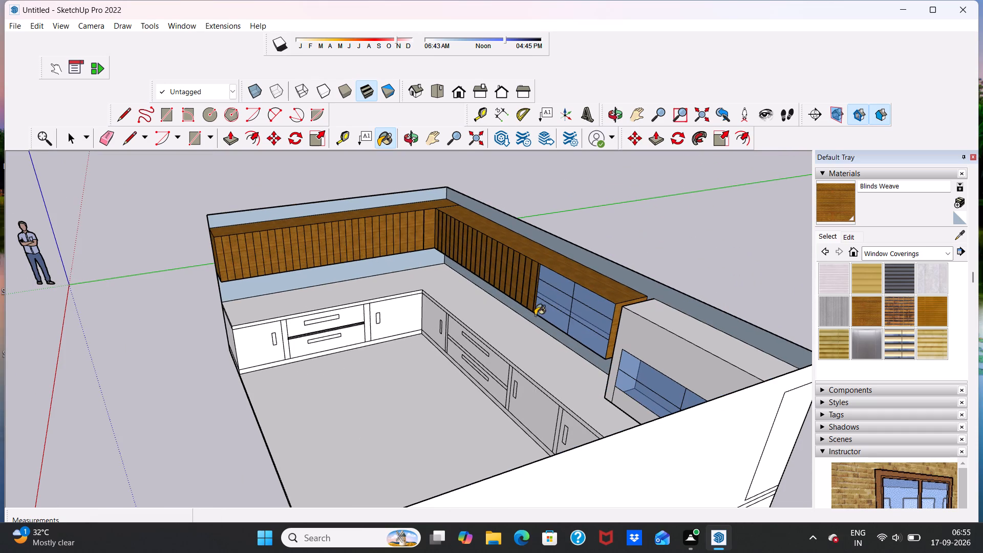
On the white glazed unit's front near the wooden wing, draw vertical lines about 5' 7/8" (full height) and 2' 1/8" (top edge to glazing).
middle_drag(534, 324, 692, 305)
scroll(677, 288, down, 3)
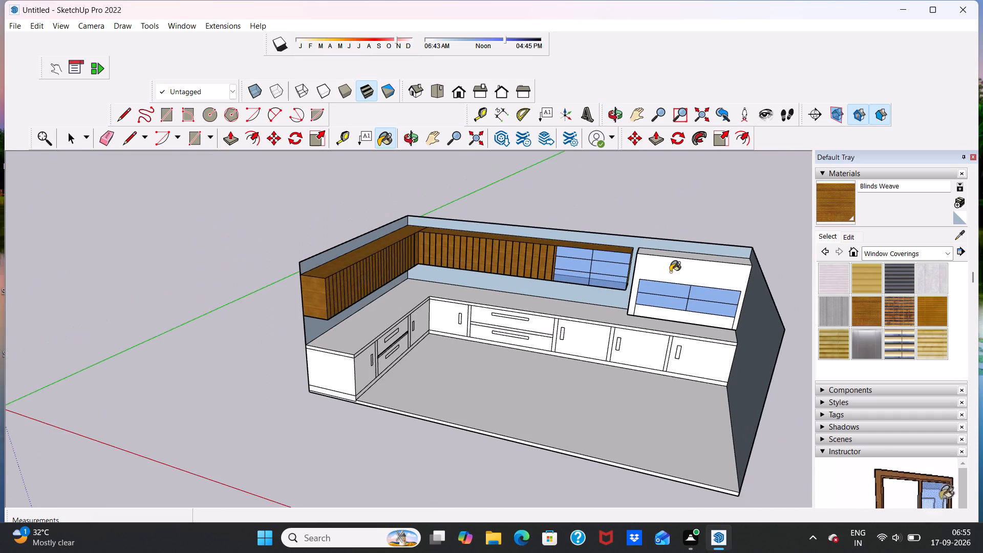
middle_drag(683, 273, 686, 240)
scroll(686, 242, up, 5)
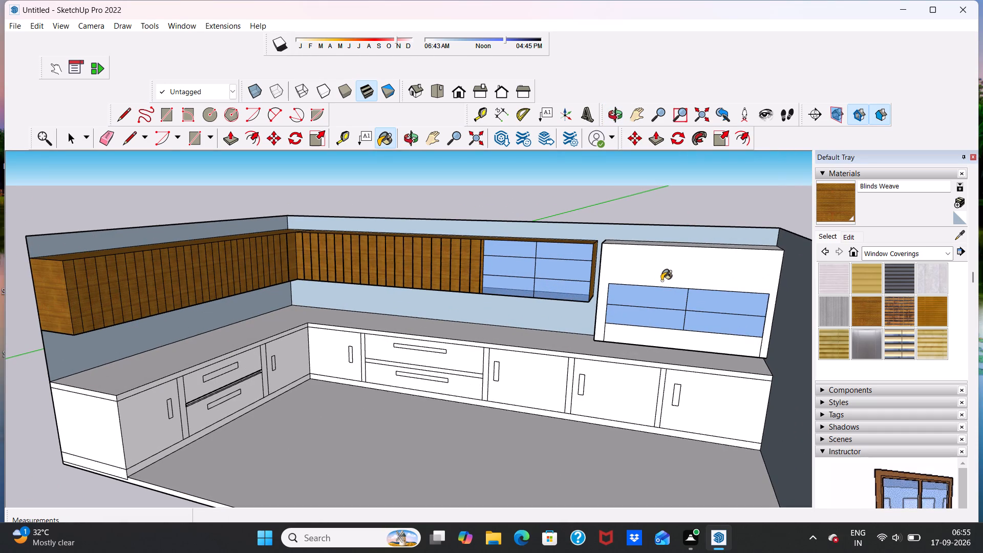
key(space)
click(134, 139)
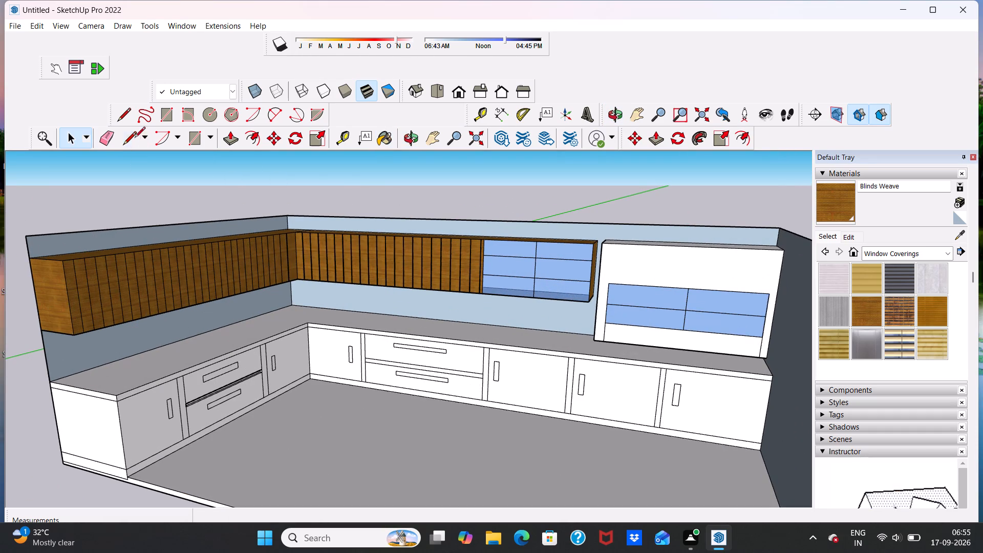
scroll(642, 279, up, 6)
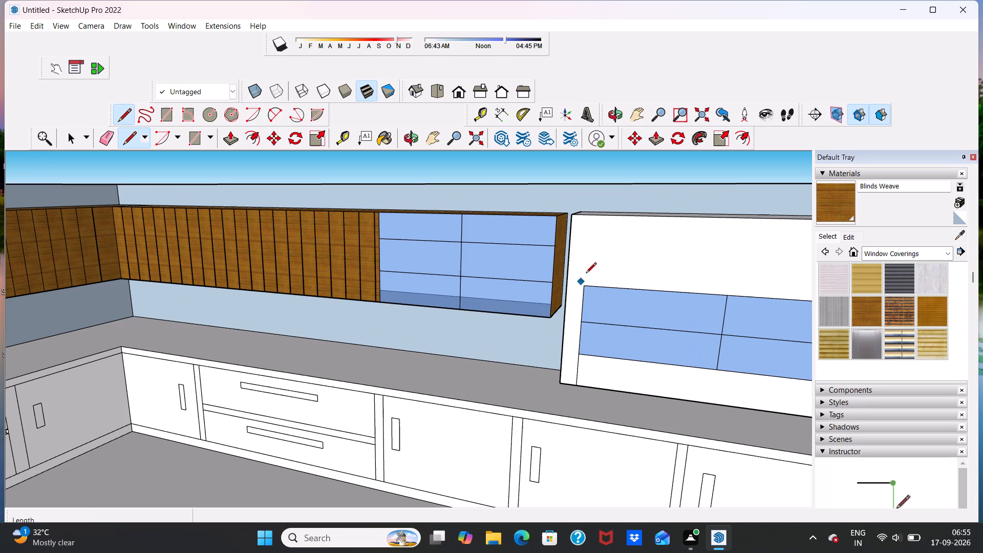
click(585, 217)
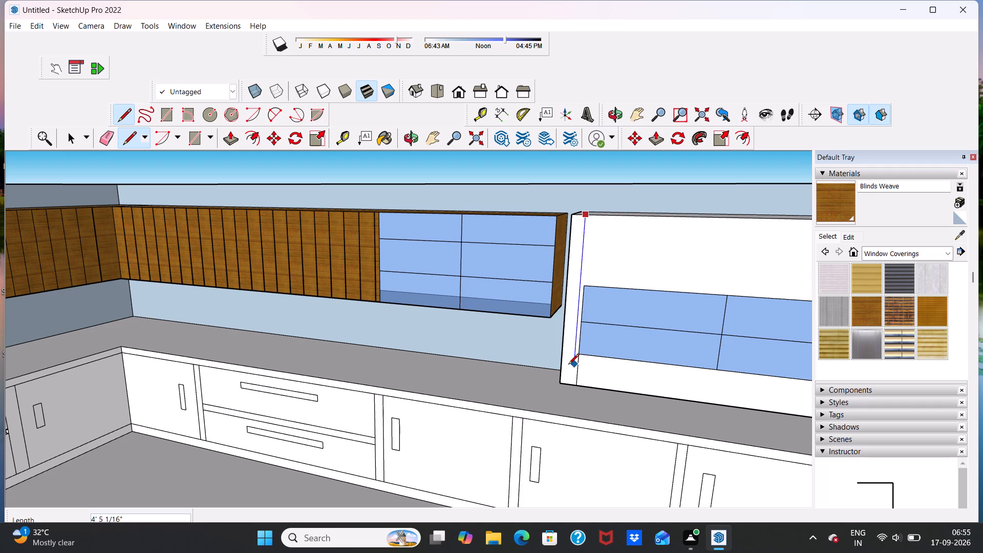
click(568, 388)
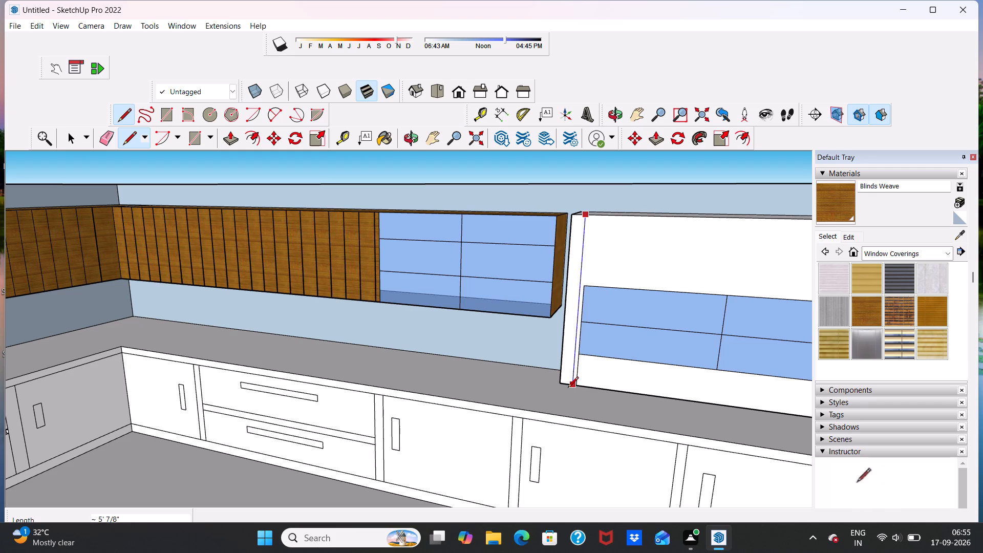
click(597, 217)
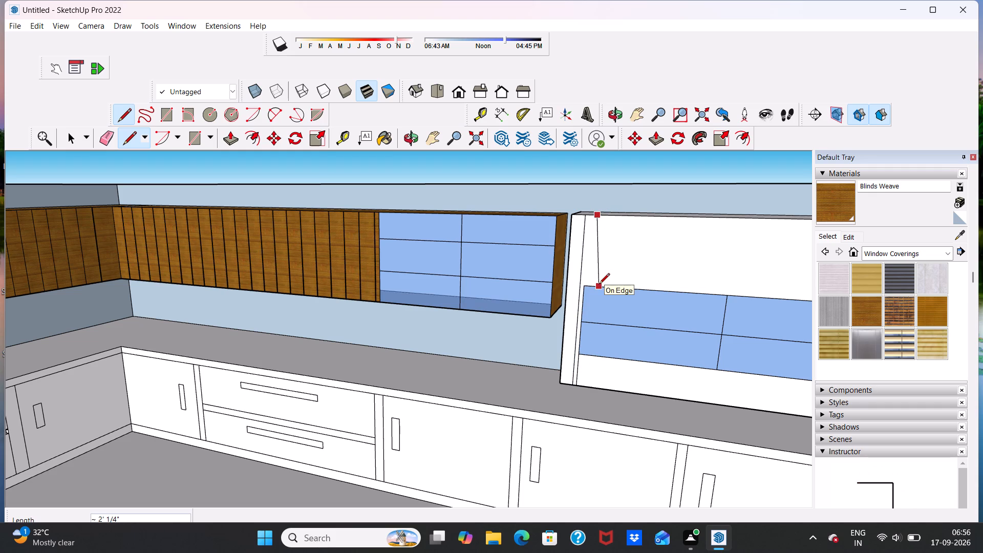
click(596, 286)
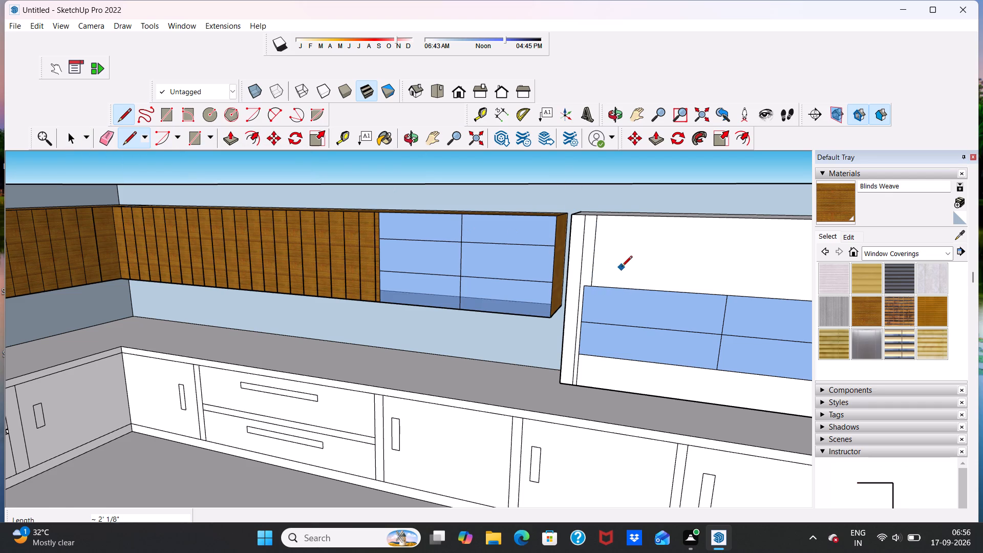
Copy the short vertical line above the glazing about 4 13/16" along the white unit's top edge, away from the wooden wing.
scroll(617, 265, up, 5)
key(space)
click(579, 248)
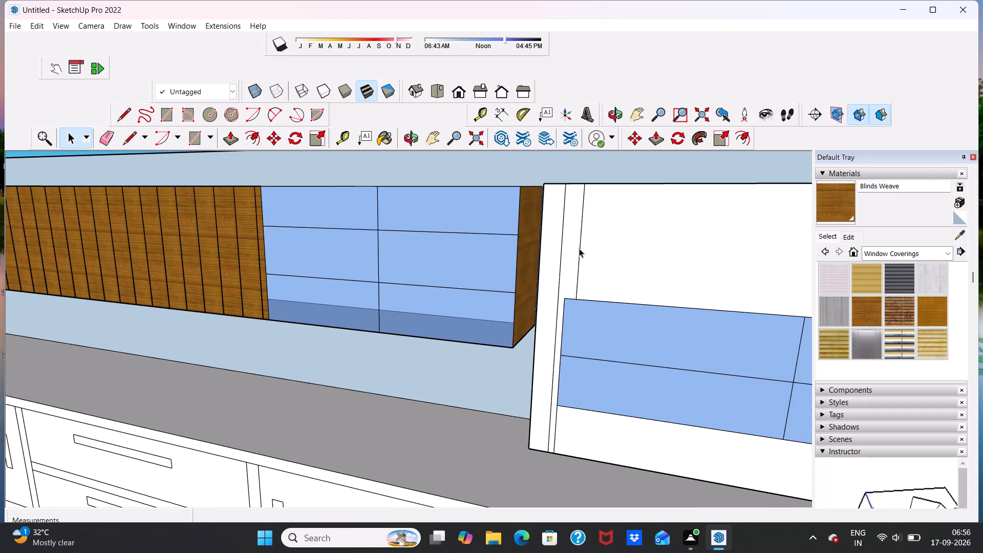
scroll(583, 252, down, 13)
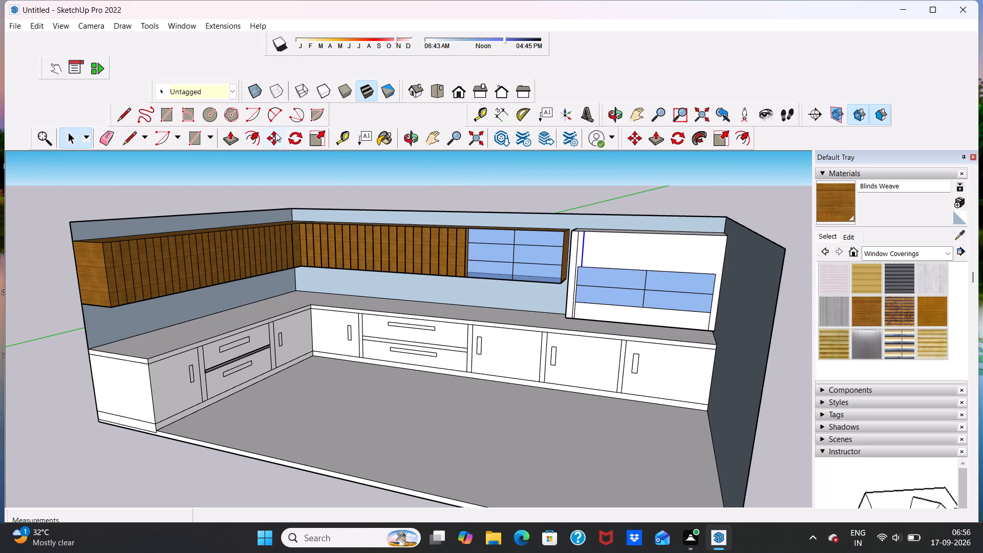
click(275, 133)
scroll(601, 260, up, 5)
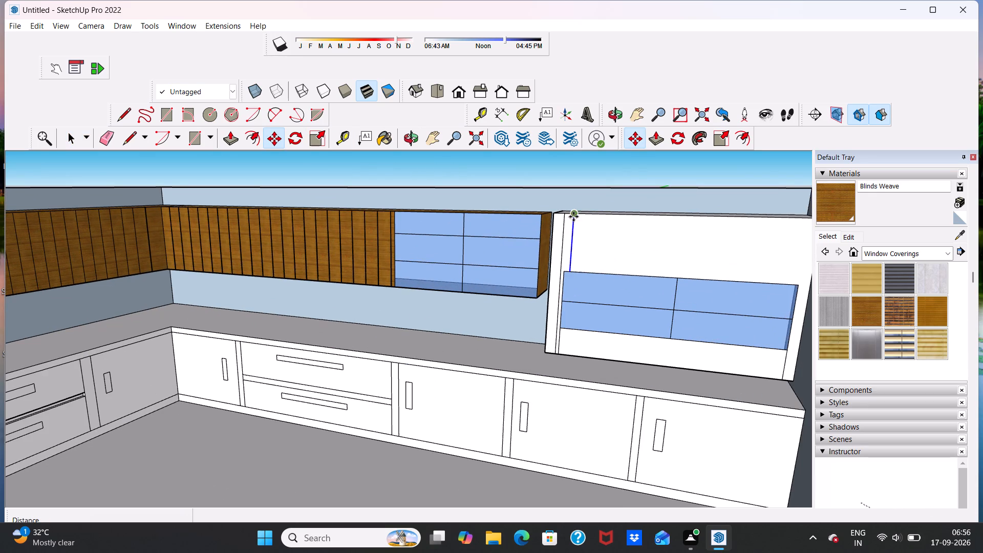
click(573, 212)
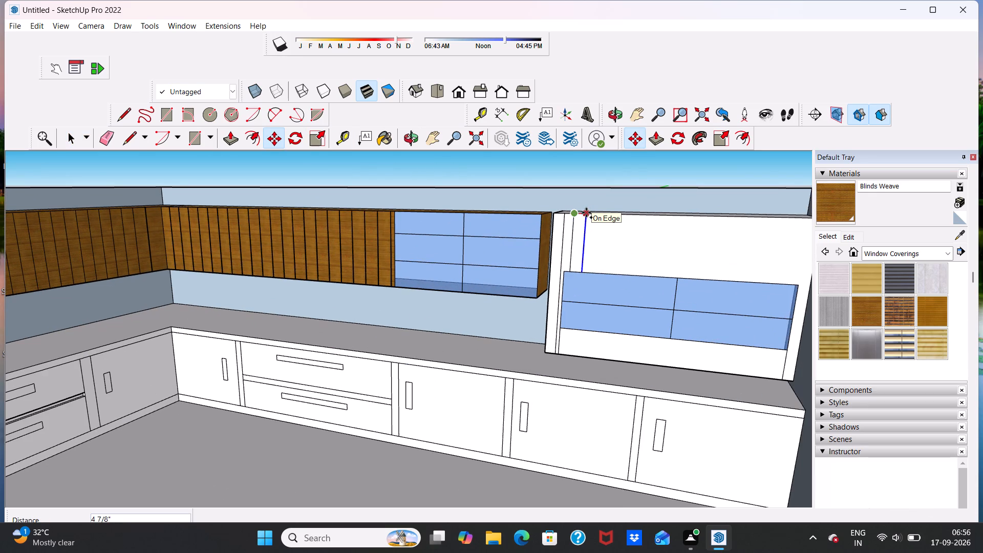
click(586, 212)
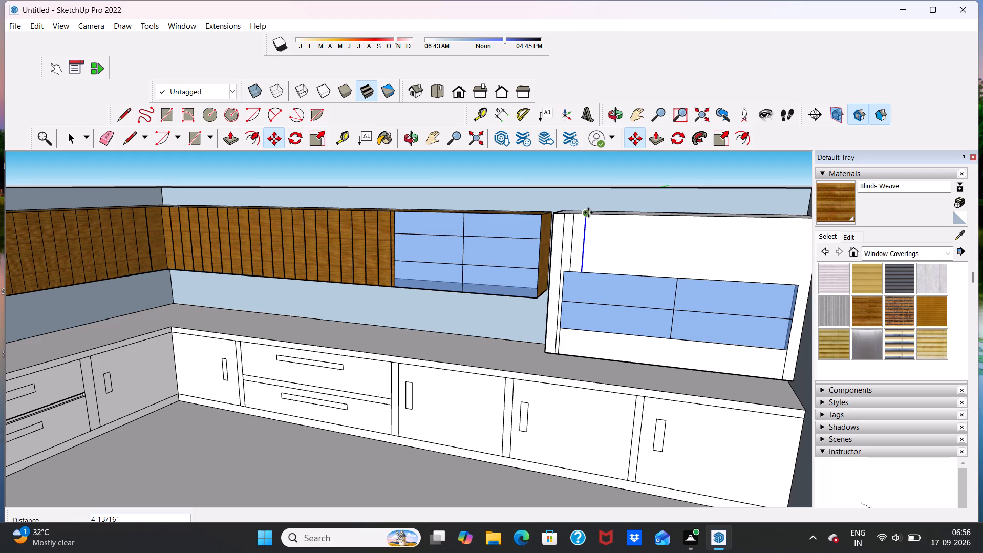
Copy the new line 5" further along the white unit's top edge and multiply it into an array of 10 copies.
click(588, 212)
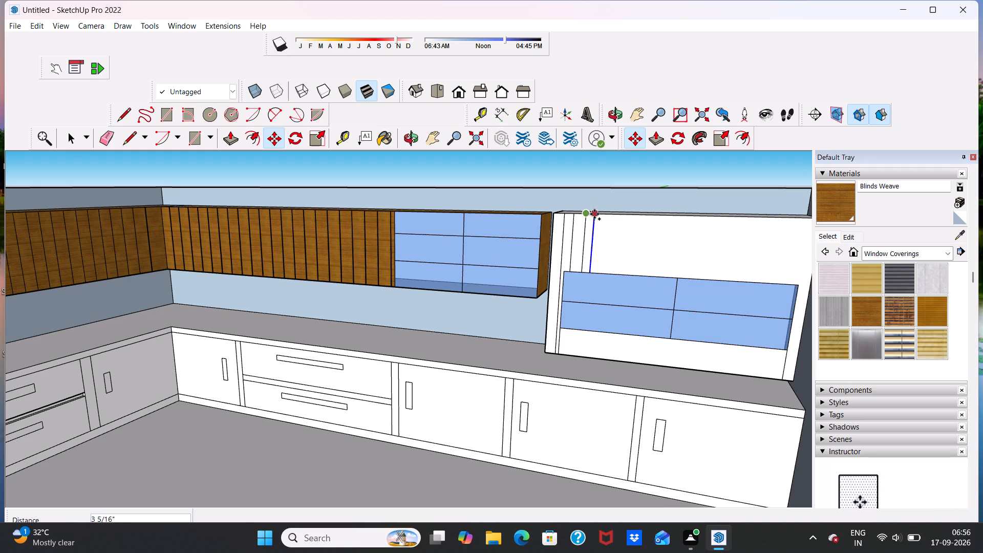
click(599, 211)
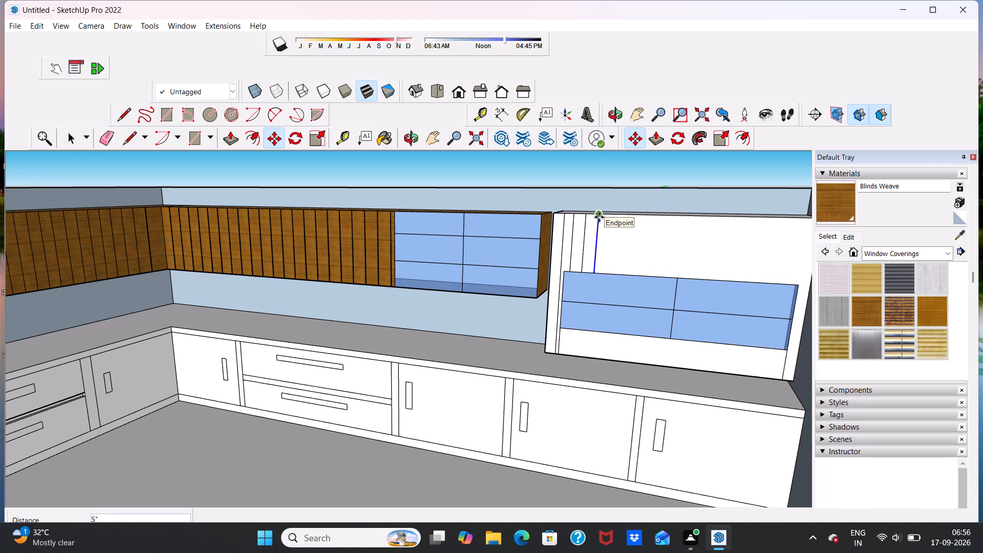
key(shift+asterisk)
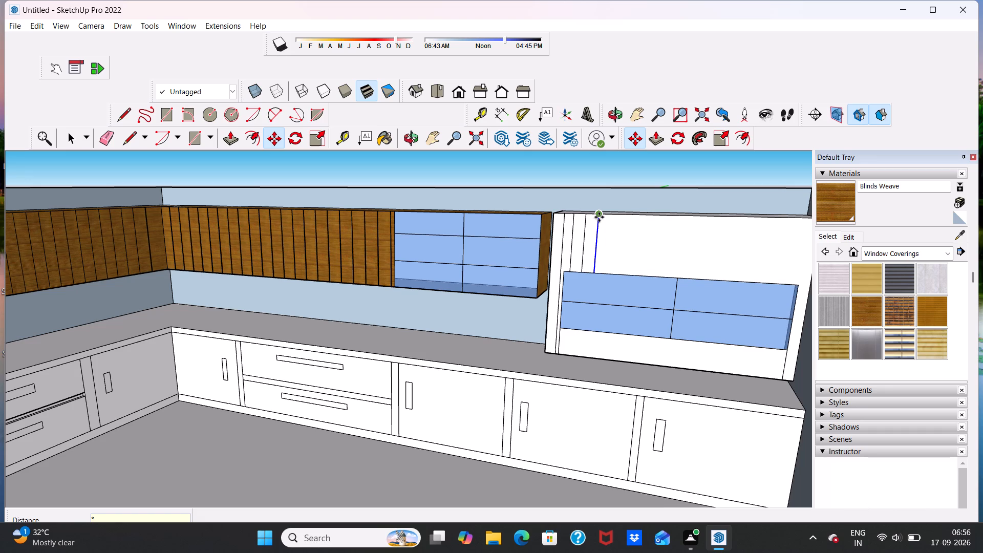
text(10)
key(Return)
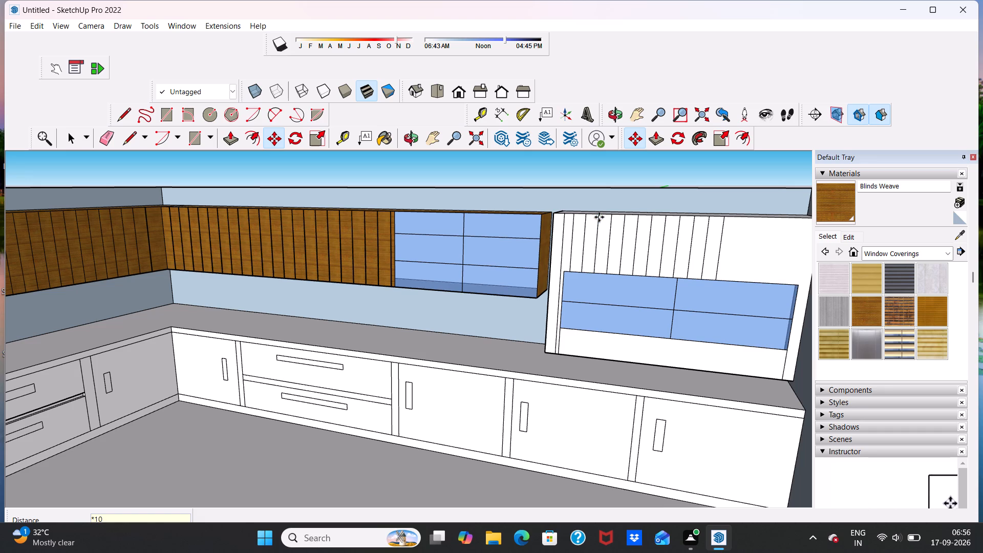
Copy the last groove line above the glazing about 4 1/2" further along the white unit's top edge.
scroll(596, 216, down, 5)
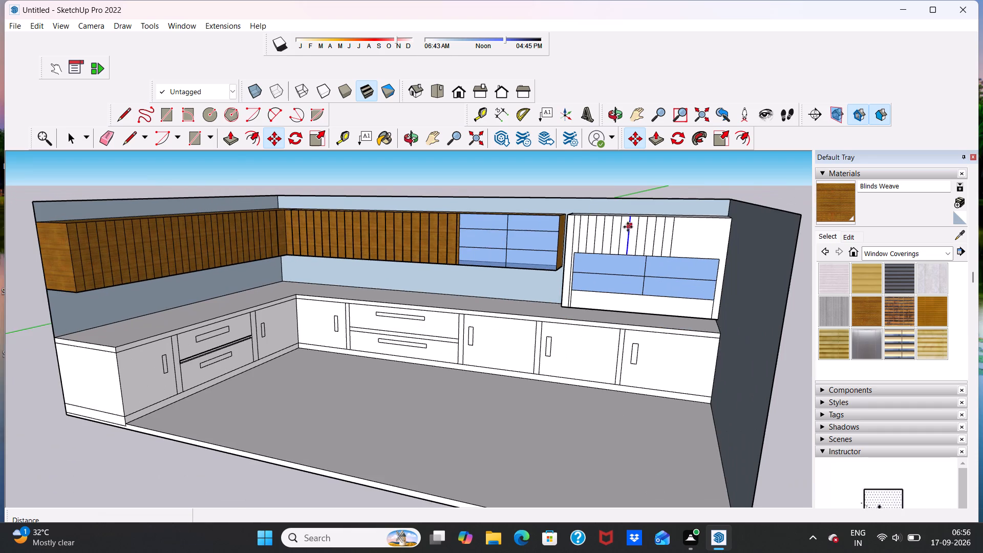
scroll(665, 232, up, 11)
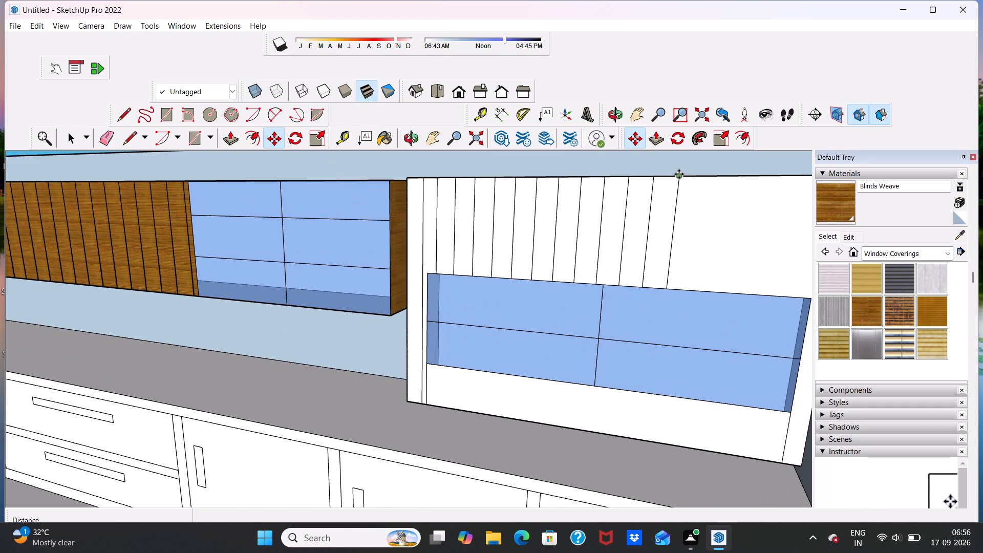
key(space)
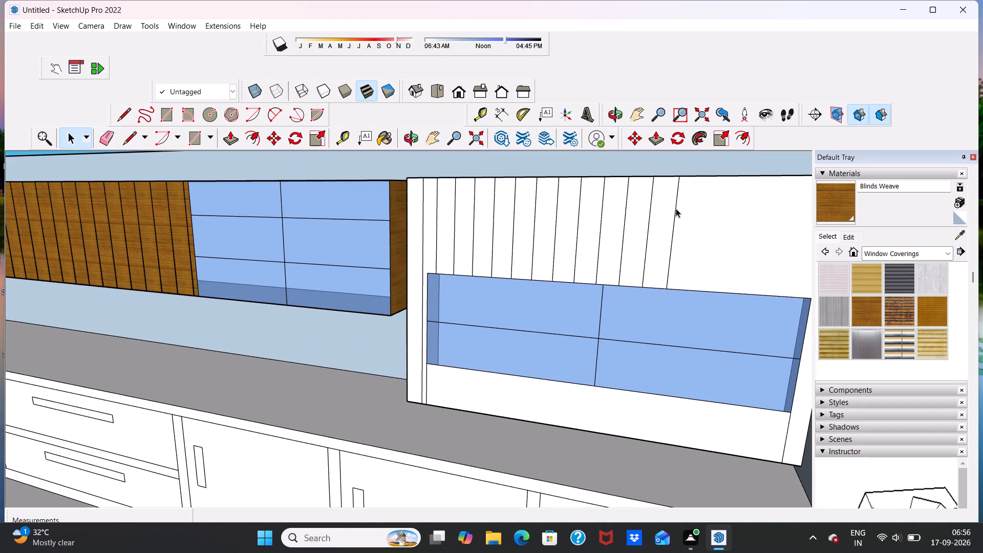
click(675, 208)
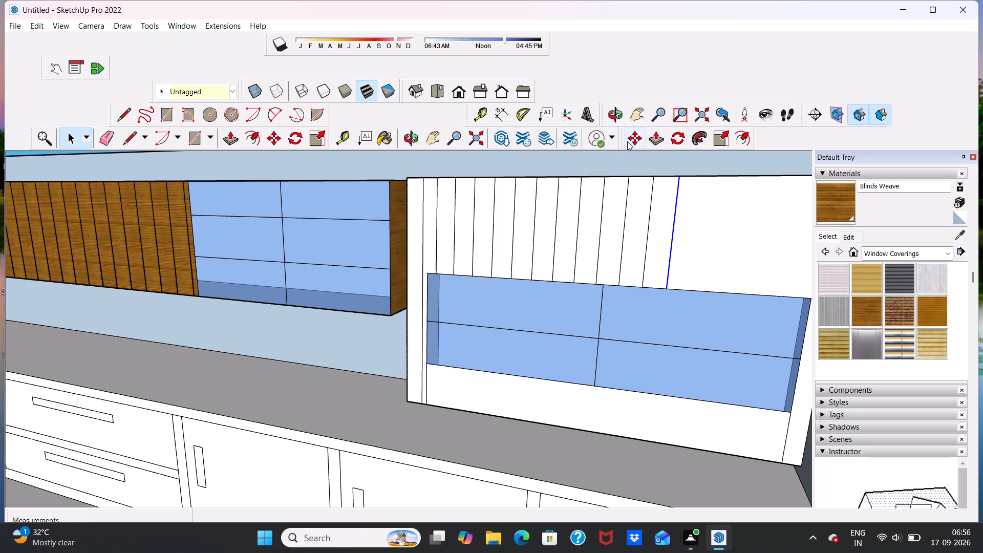
click(627, 141)
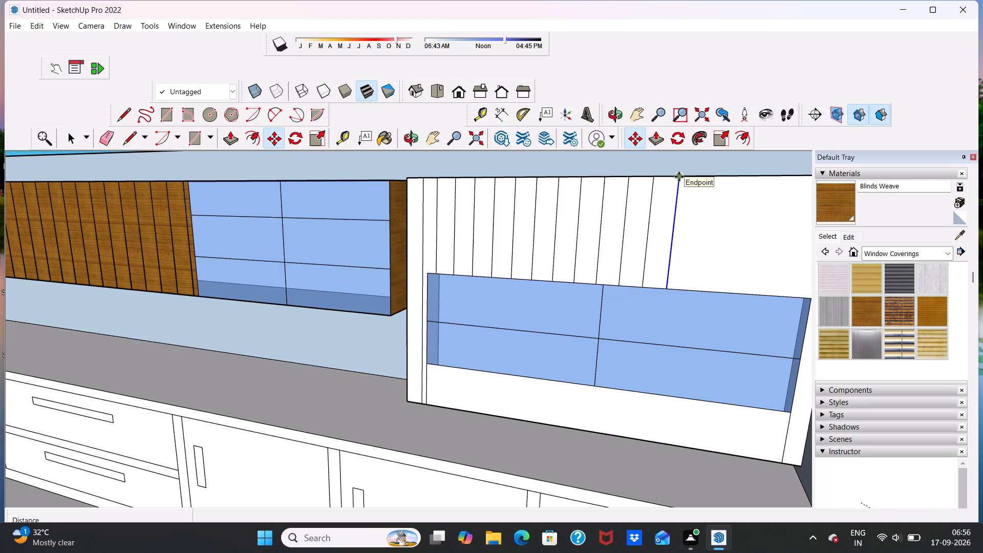
click(679, 176)
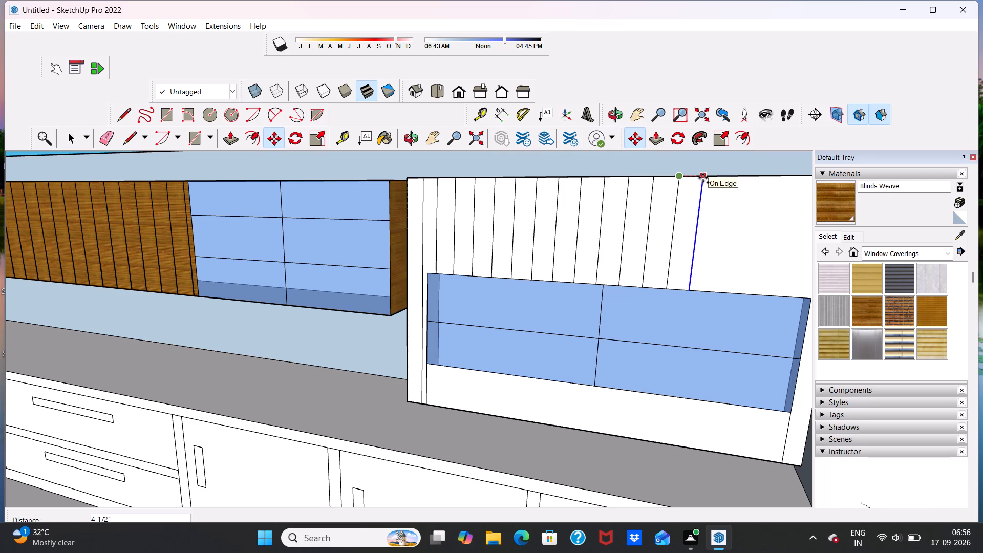
click(703, 177)
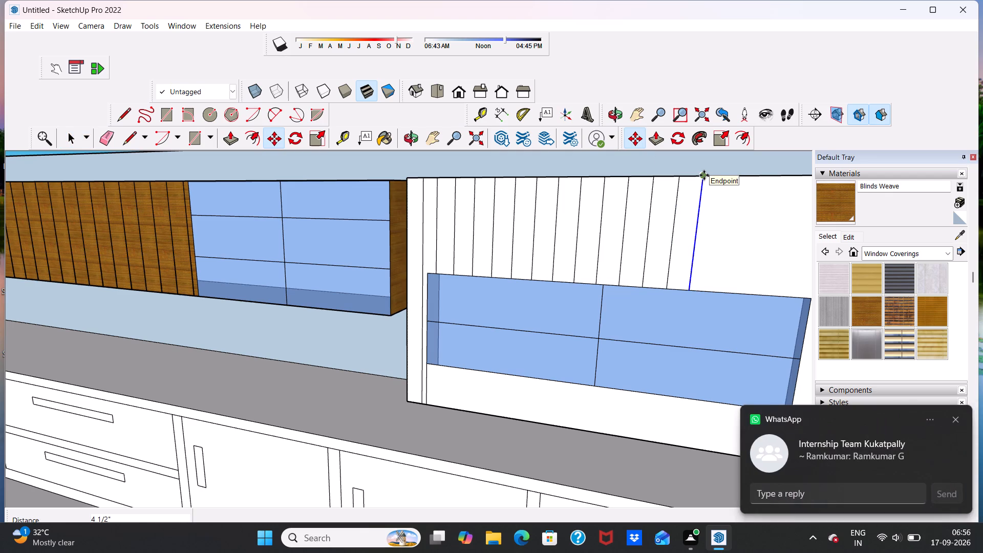
Copy the last groove line above the glazing about 4 1/8" further along the white unit's top edge and multiply it into an array of 5 copies.
click(704, 175)
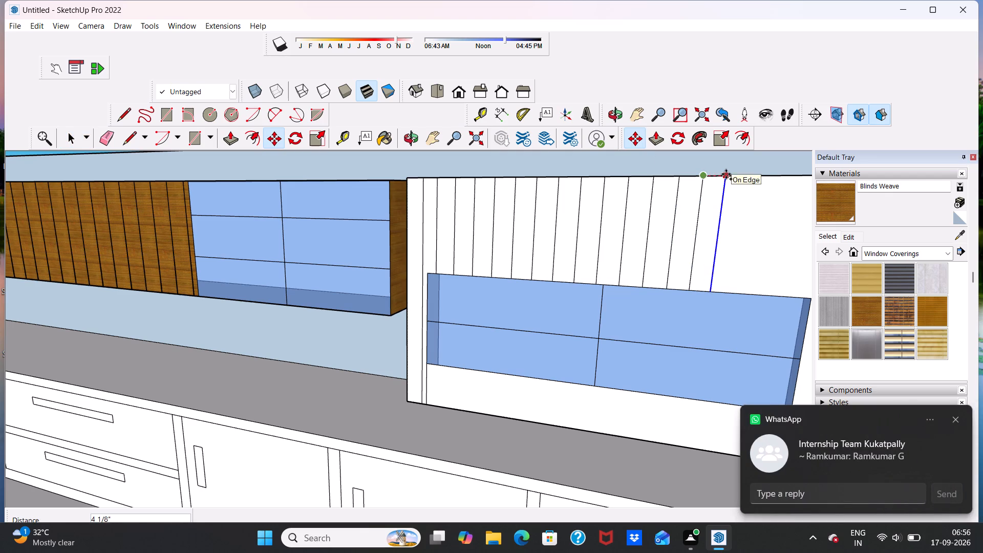
click(726, 174)
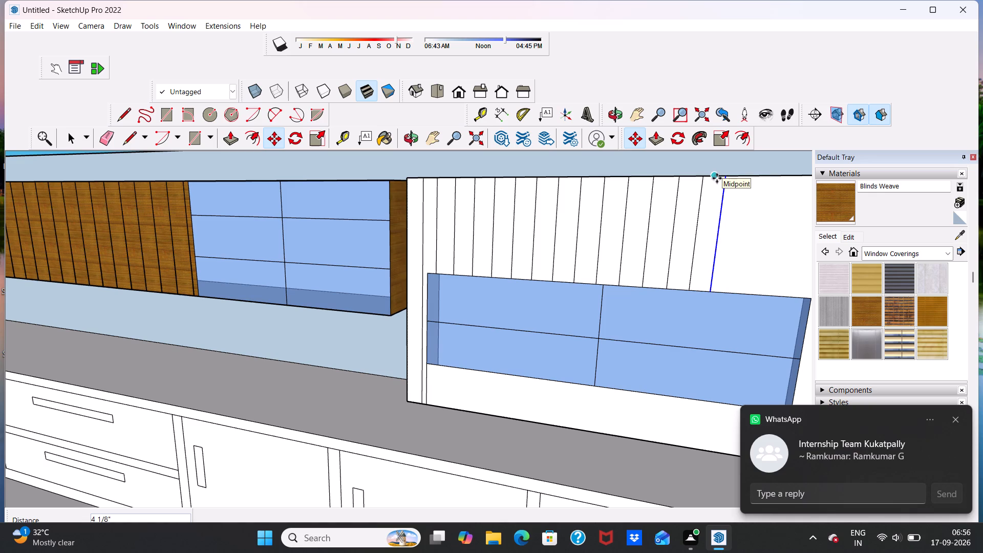
key(shift+asterisk)
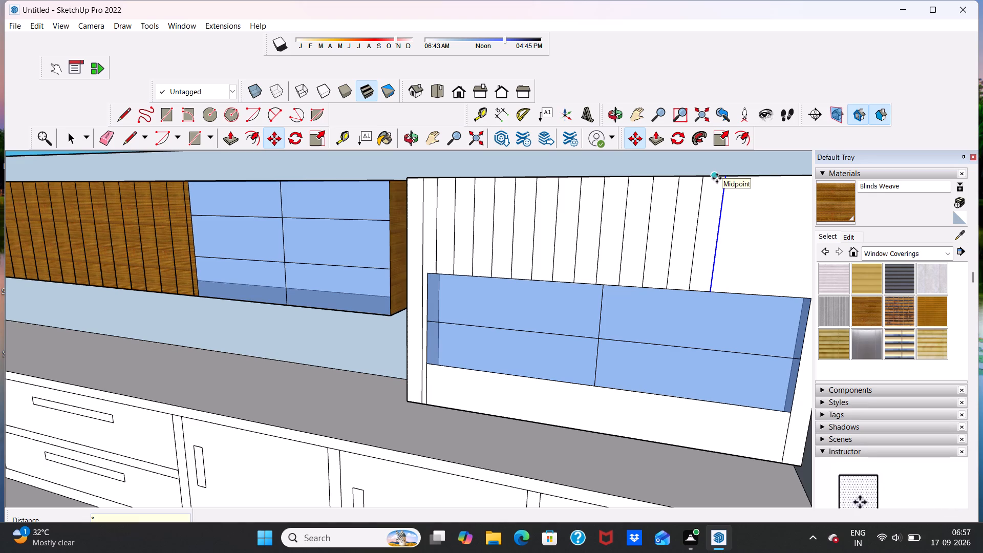
key(5)
key(Return)
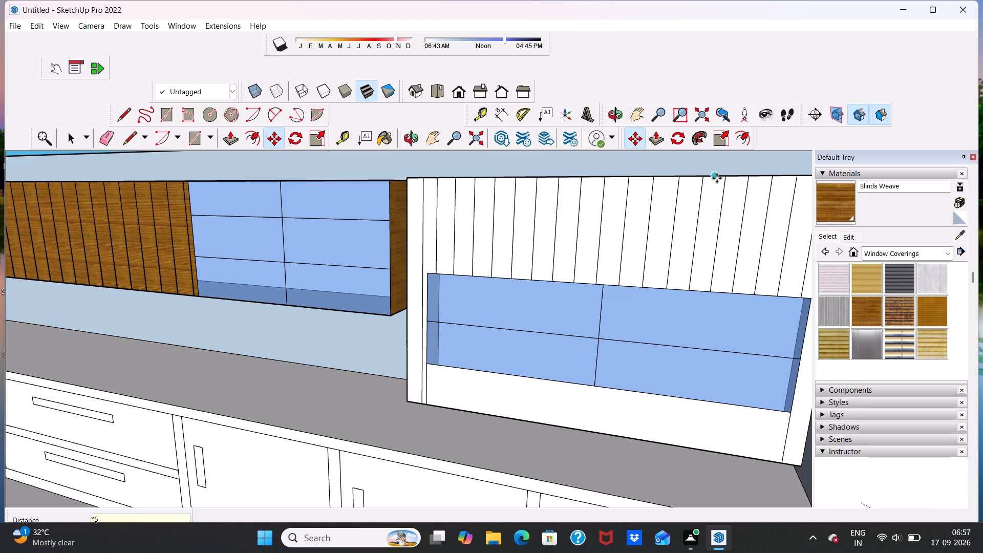
key(space)
Draw a full-height vertical line about 5' 7/8" long on the white unit's front, near the end away from the wooden wing.
scroll(713, 181, down, 10)
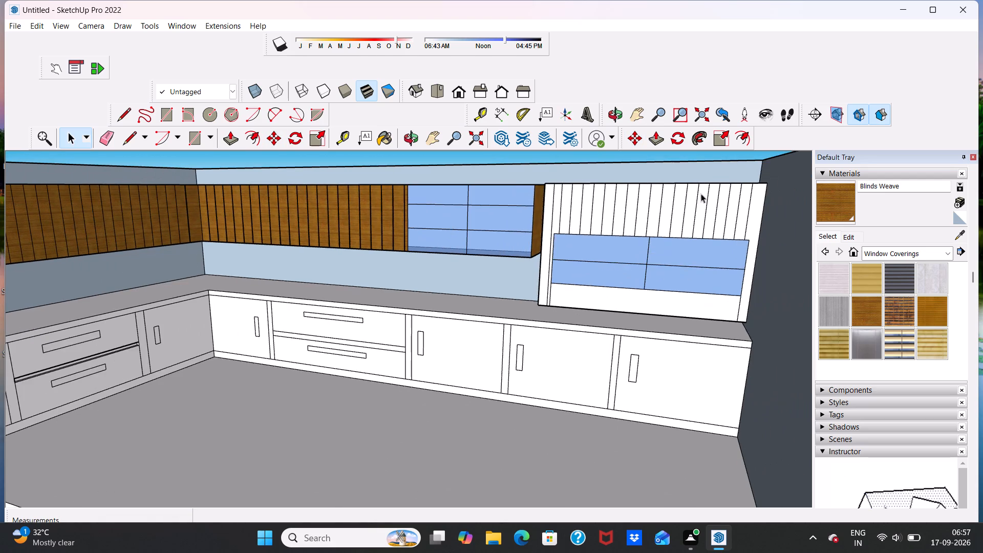
scroll(761, 200, up, 6)
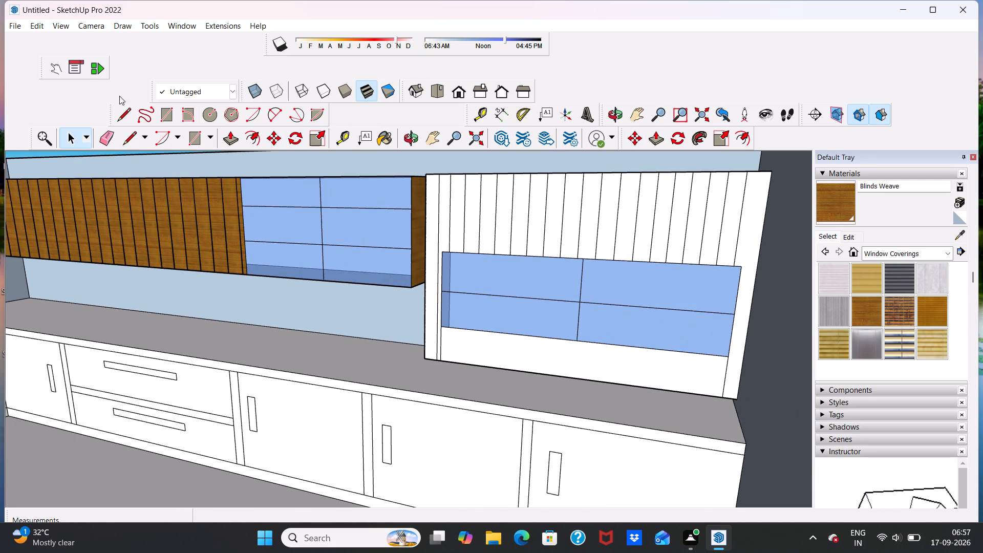
click(123, 111)
scroll(782, 208, up, 6)
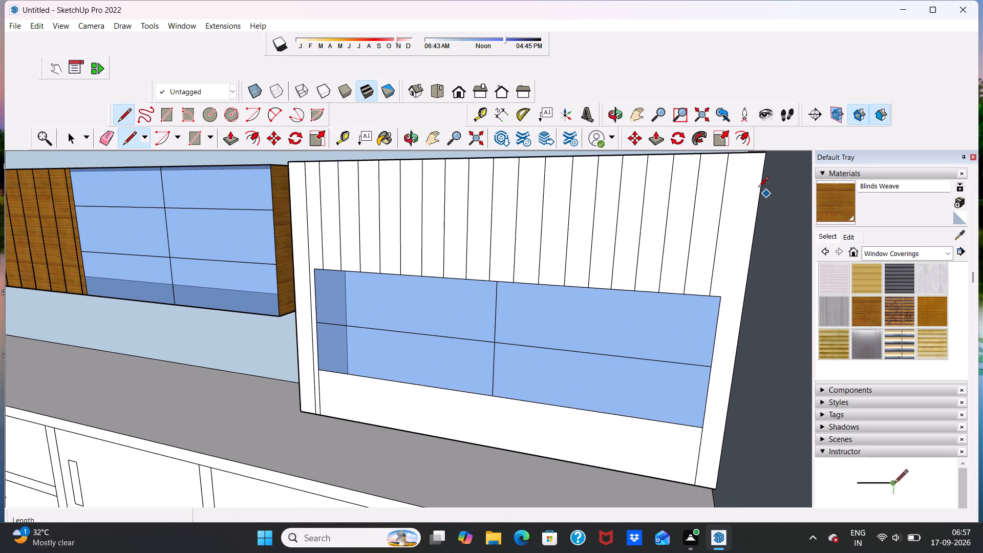
click(745, 156)
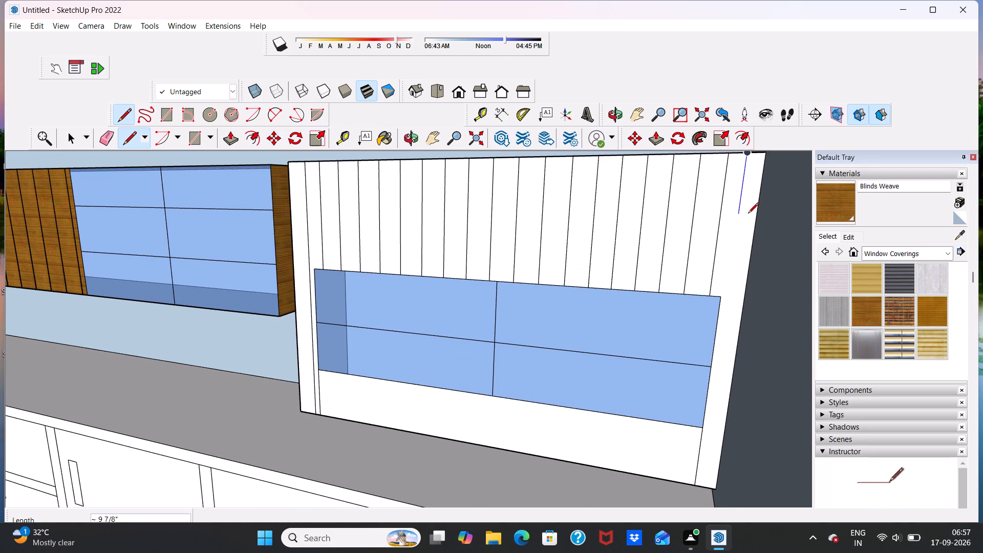
click(702, 486)
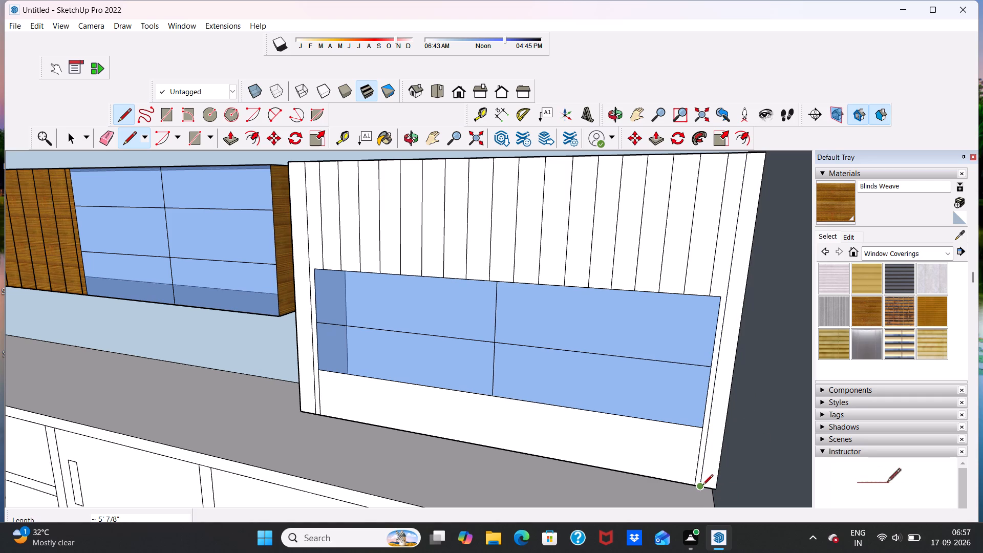
key(space)
Paint the white unit's front strips nearest the wooden wing, including the full-height edge strips, with Blinds Weave.
scroll(721, 454, down, 11)
scroll(686, 417, up, 2)
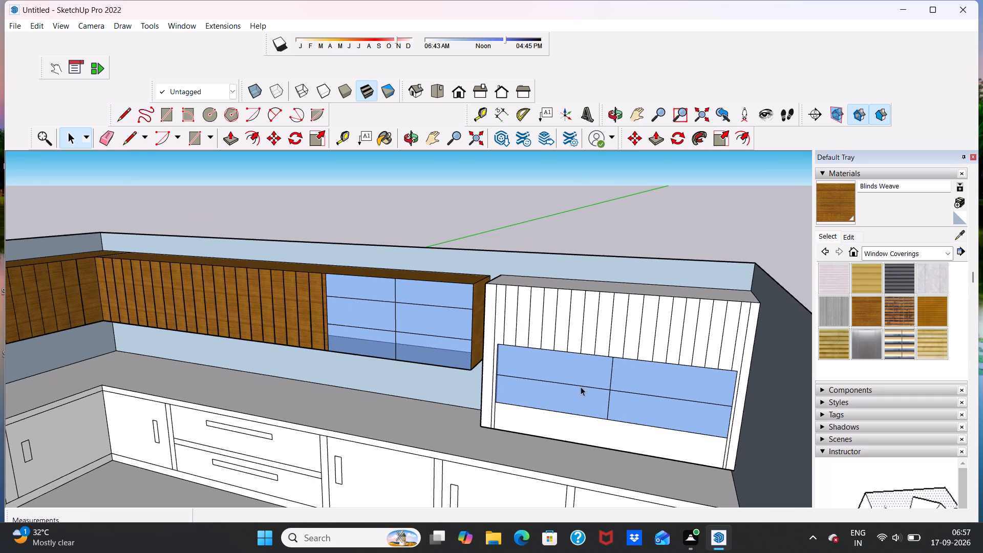
click(864, 309)
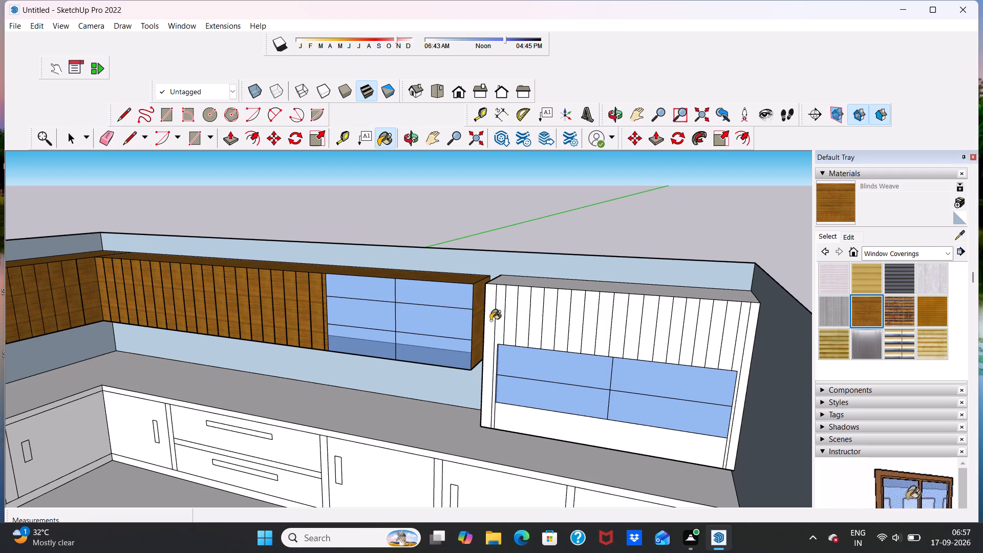
drag(486, 318, 552, 325)
click(532, 321)
click(515, 324)
click(510, 324)
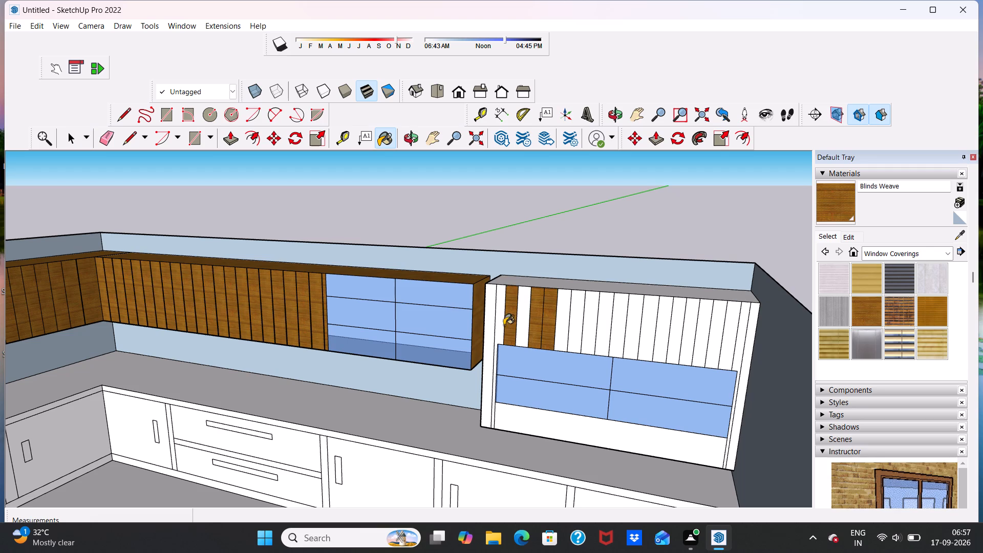
click(486, 325)
click(496, 322)
click(523, 322)
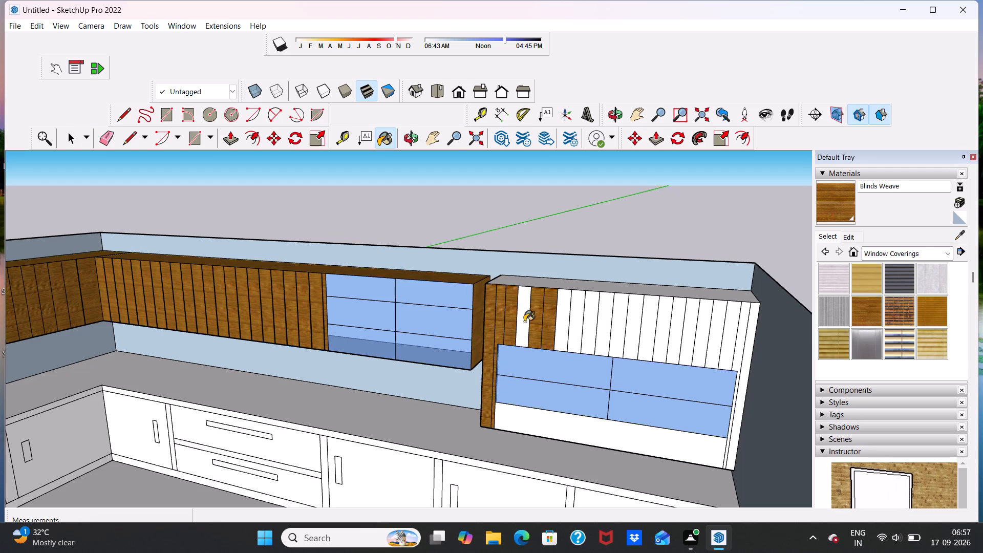
Paint the middle grooved strips above the white unit's glazing with Blinds Weave.
drag(561, 323, 662, 326)
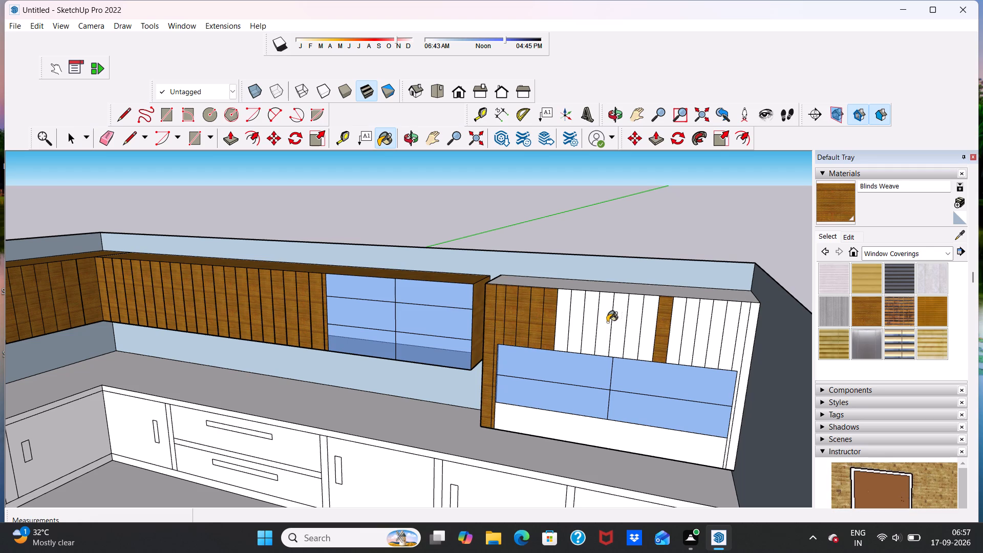
click(568, 326)
drag(569, 325, 574, 327)
click(582, 329)
drag(592, 329, 599, 331)
click(600, 330)
click(605, 329)
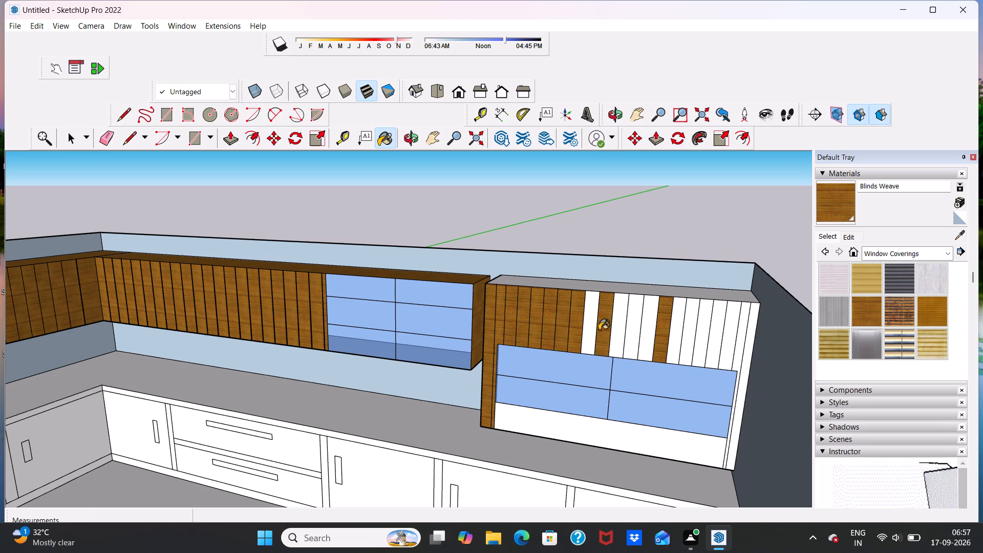
click(593, 330)
click(619, 330)
click(628, 331)
drag(642, 332, 647, 334)
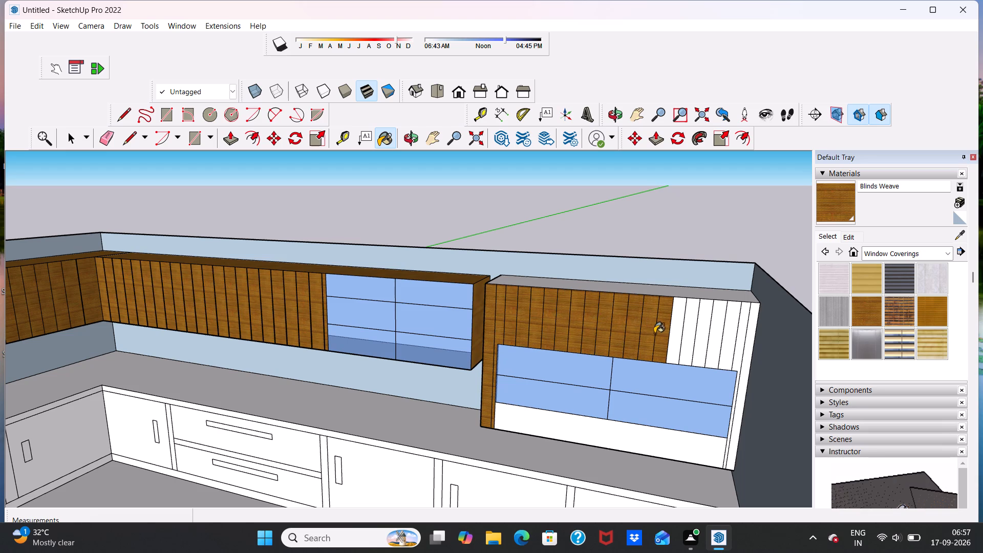
click(654, 333)
Paint the remaining front strips, up to the full-height strips at the unit's end by the dark side wall, with Blinds Weave.
click(678, 330)
drag(686, 331, 693, 335)
click(696, 335)
click(712, 334)
click(725, 334)
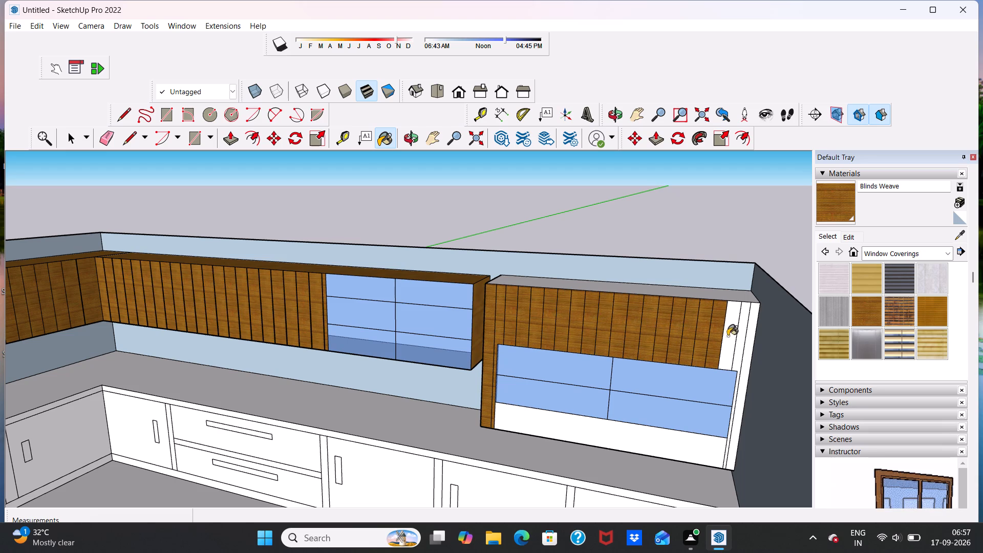
click(738, 336)
click(746, 340)
Paint the top face of the grooved glazed unit with Blinds Weave.
scroll(611, 371, down, 4)
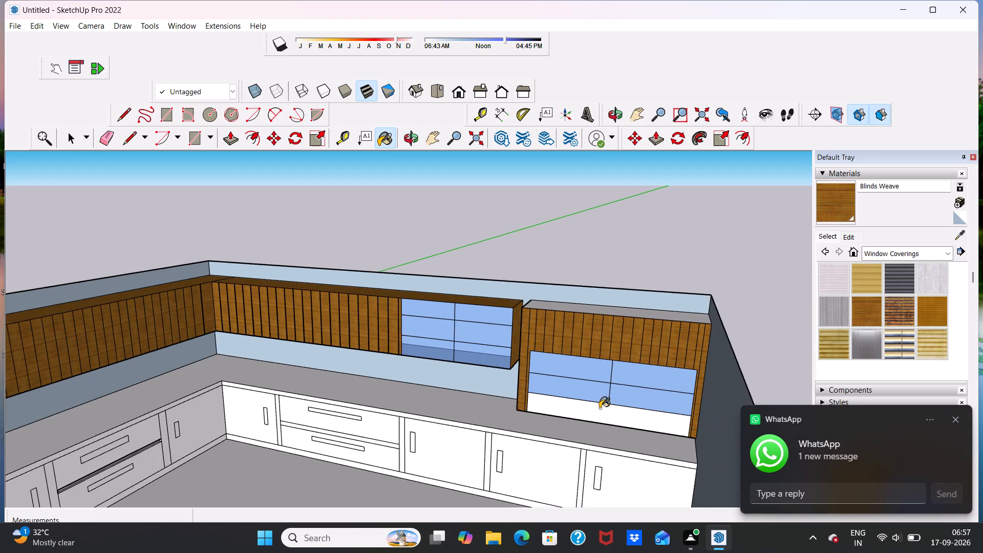
scroll(596, 430, up, 8)
scroll(605, 390, down, 7)
scroll(606, 267, up, 4)
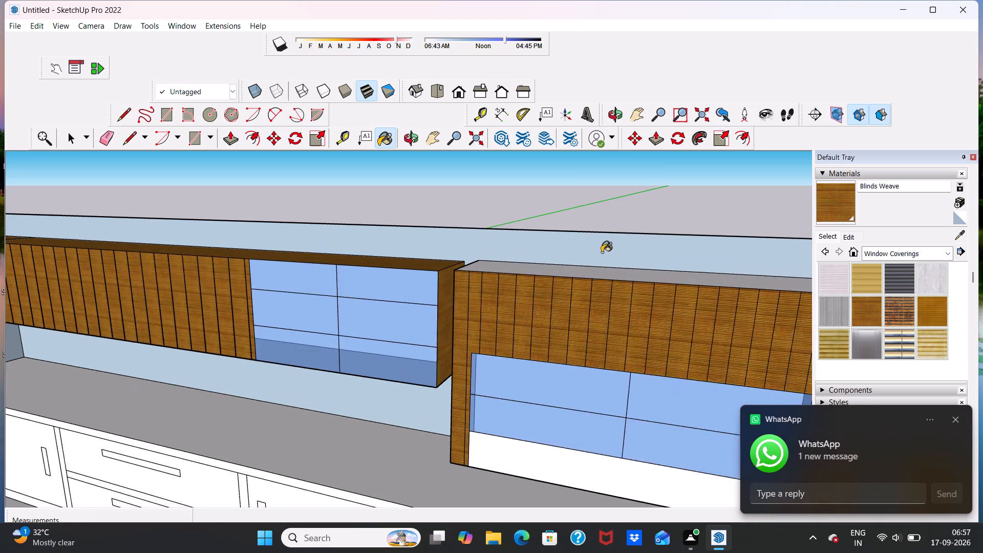
scroll(602, 252, up, 6)
click(580, 285)
Paint the glazed unit's side face that faces the wooden wing with Blinds Weave.
scroll(616, 264, down, 16)
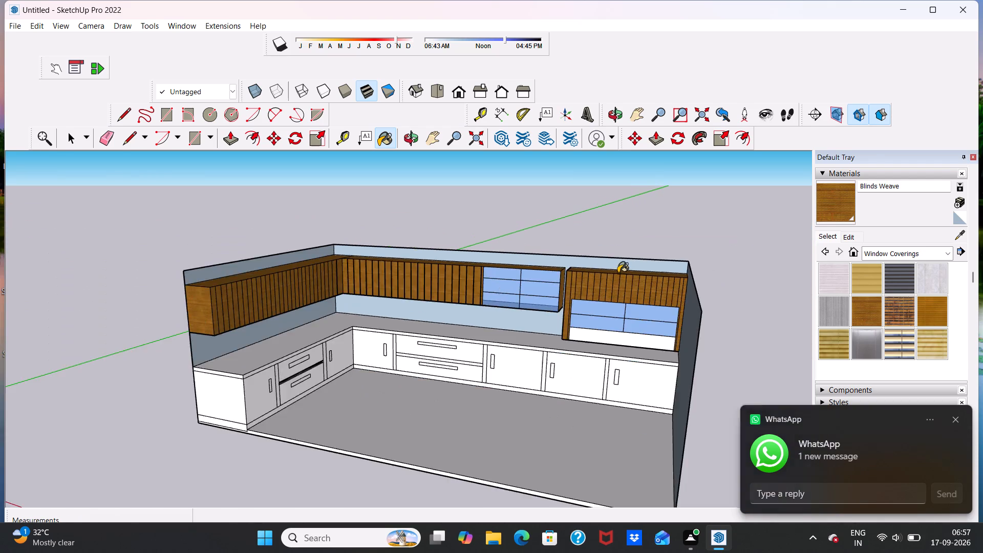
scroll(618, 273, down, 6)
middle_drag(631, 345, 631, 270)
scroll(597, 331, up, 12)
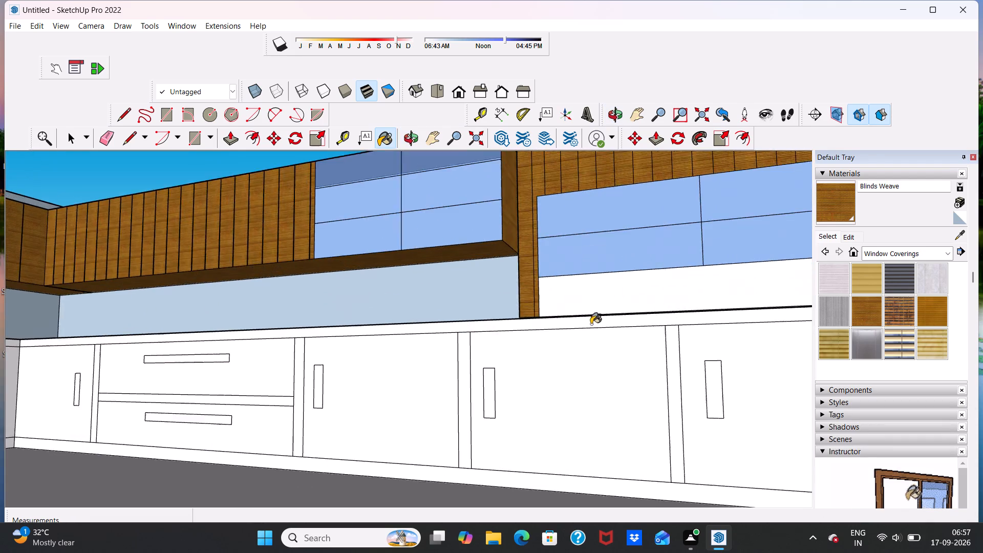
scroll(591, 324, up, 15)
middle_drag(572, 318, 603, 278)
scroll(596, 295, up, 1)
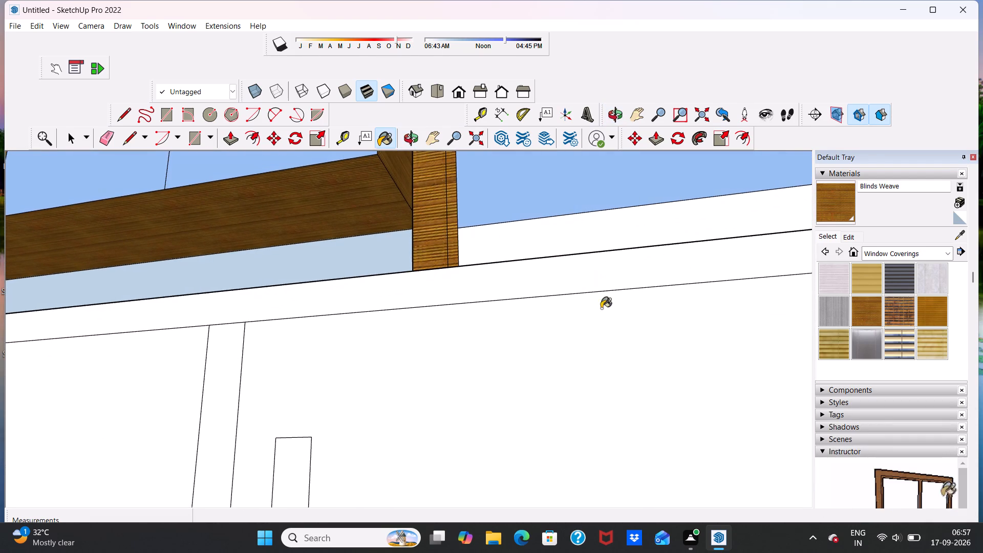
middle_drag(609, 339, 613, 373)
key(space)
middle_drag(552, 317, 581, 393)
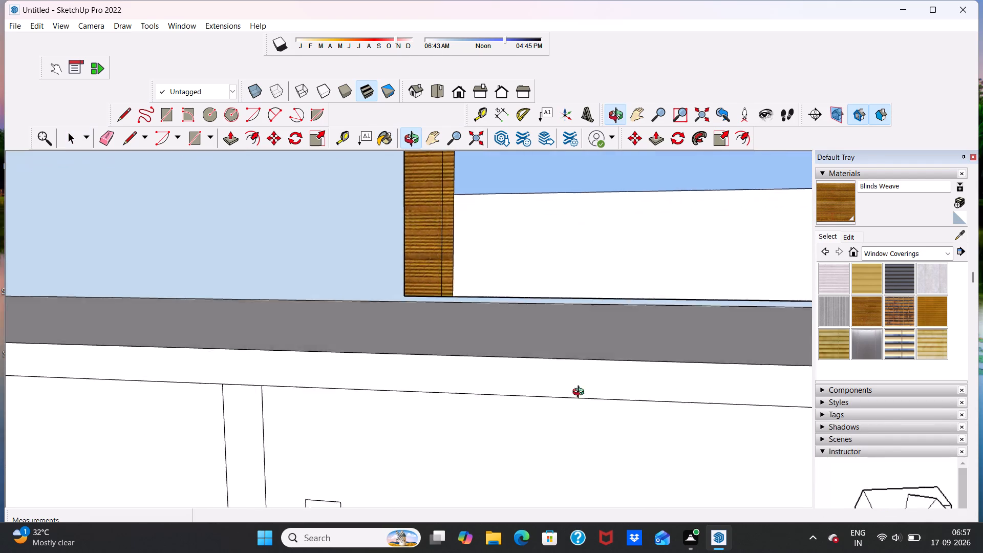
middle_drag(581, 393, 582, 406)
scroll(573, 366, down, 20)
scroll(573, 366, down, 5)
scroll(536, 308, up, 10)
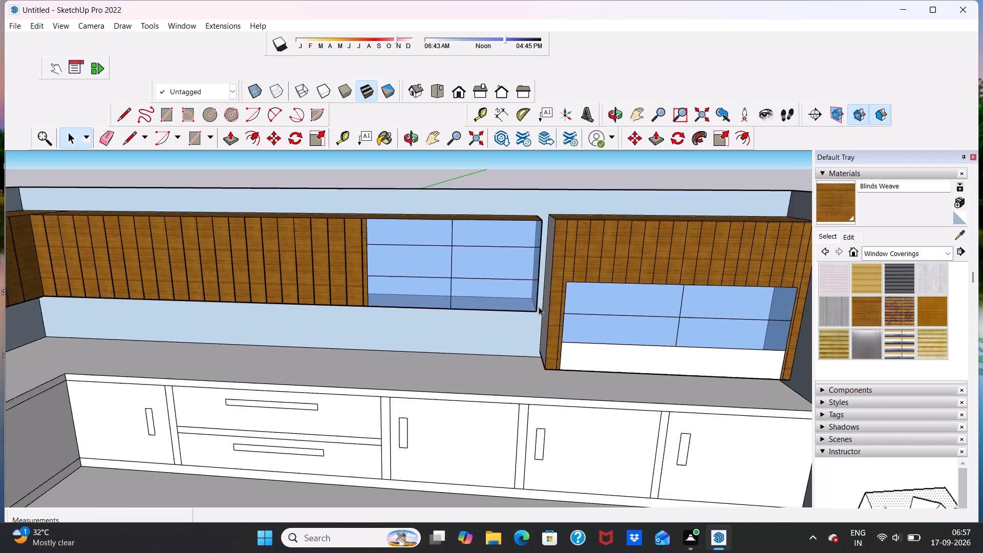
scroll(539, 307, up, 2)
click(863, 307)
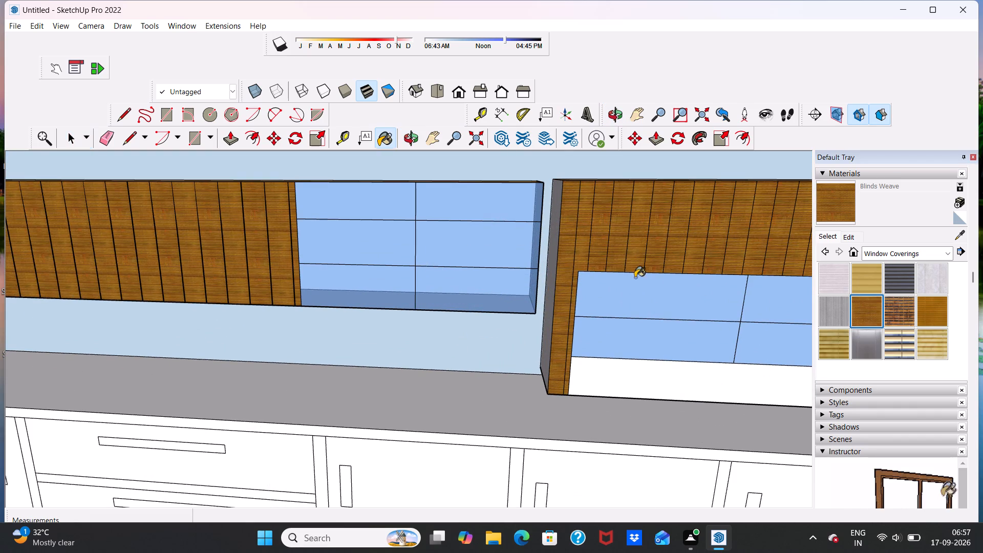
scroll(574, 269, up, 6)
click(538, 269)
scroll(542, 268, down, 14)
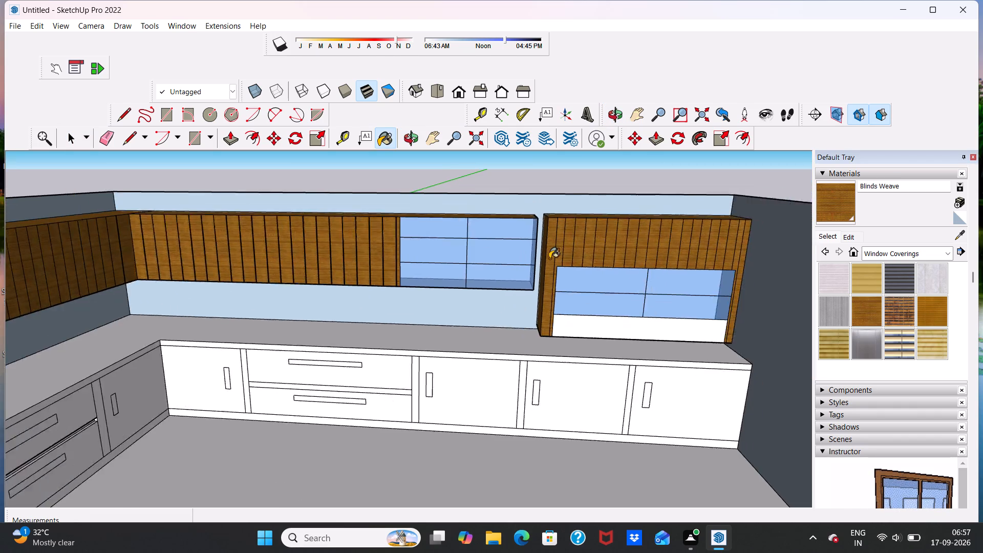
scroll(549, 259, down, 3)
key(space)
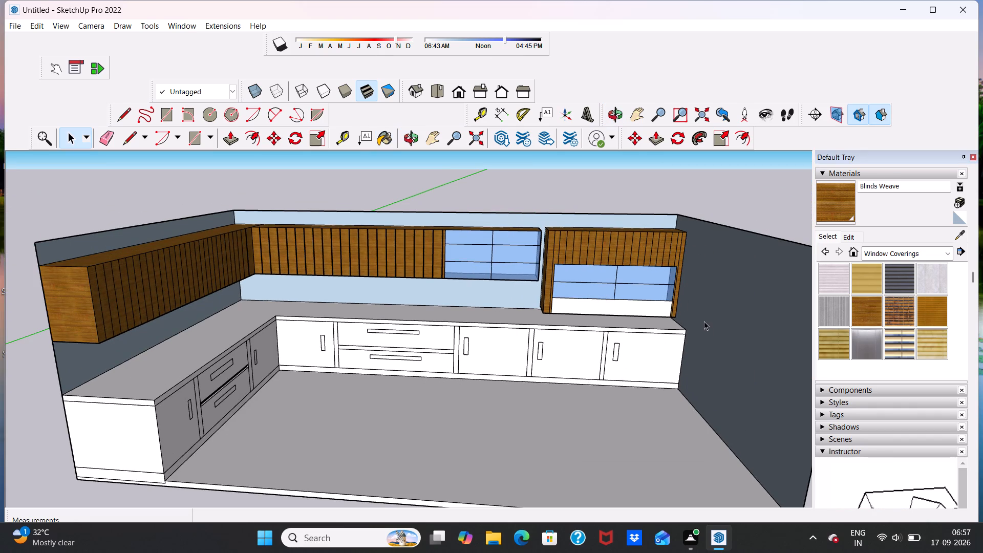
Paint the white band below the unit's glazing with Translucent Glass Block Dark from the Glass and Mirrors collection.
scroll(705, 325, up, 3)
middle_drag(699, 315, 681, 273)
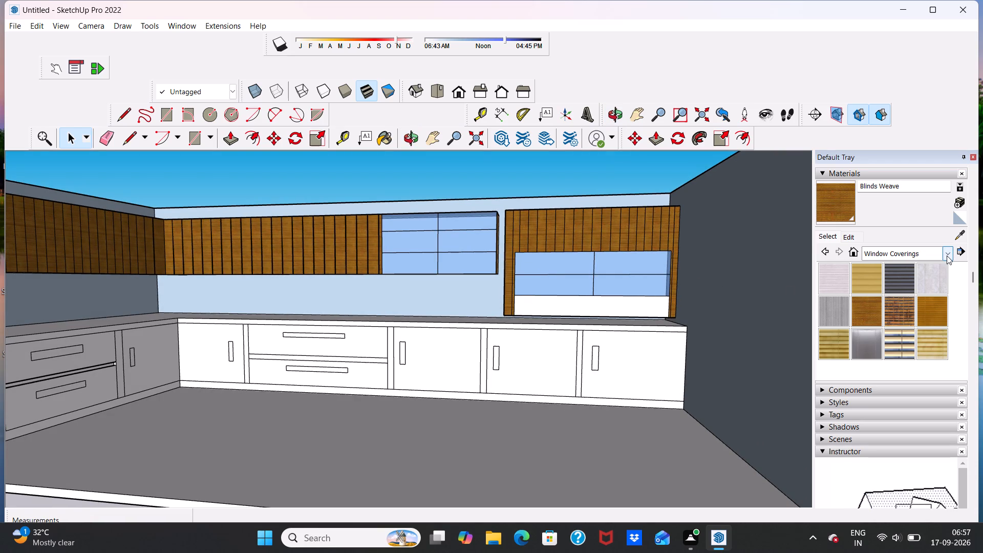
scroll(602, 311, up, 3)
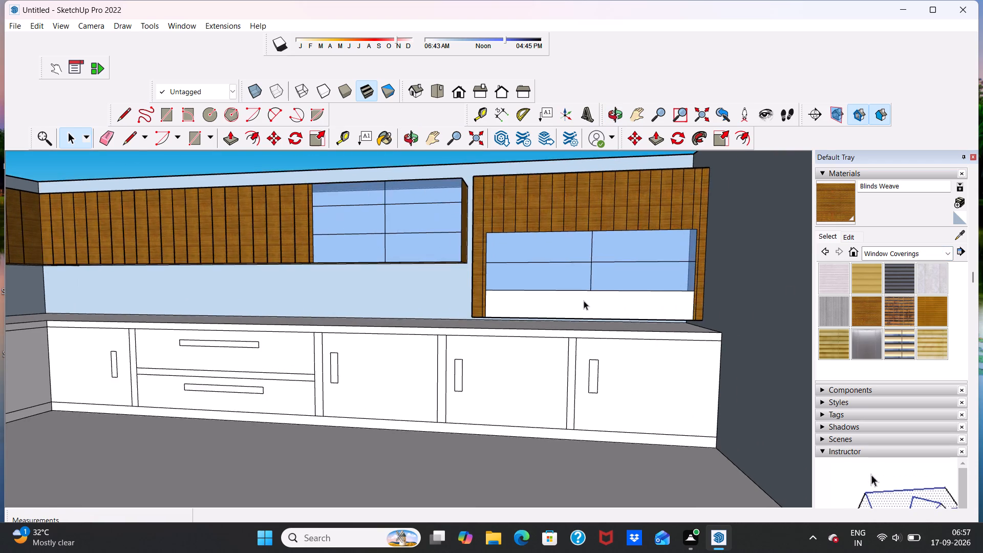
scroll(584, 301, up, 5)
scroll(584, 300, down, 11)
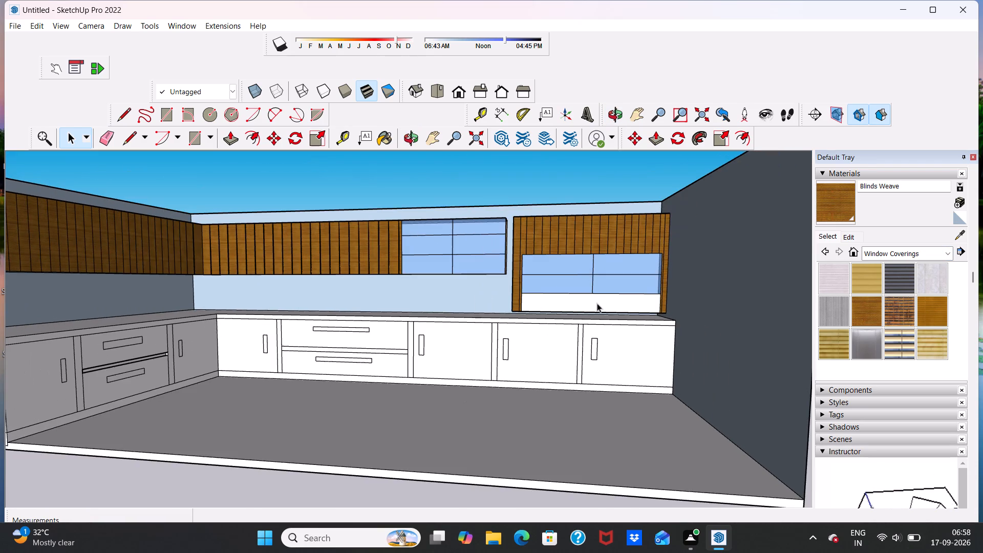
scroll(615, 301, up, 5)
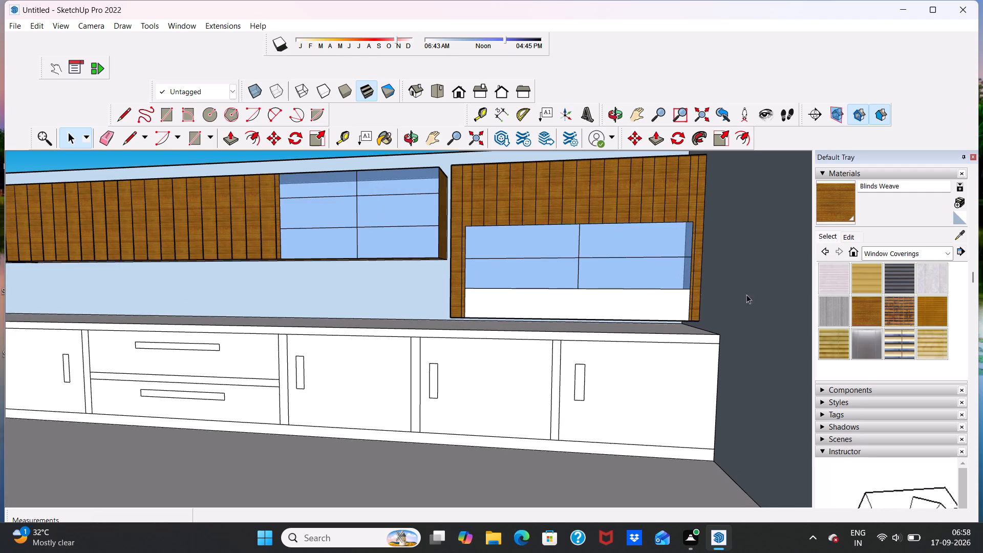
click(948, 256)
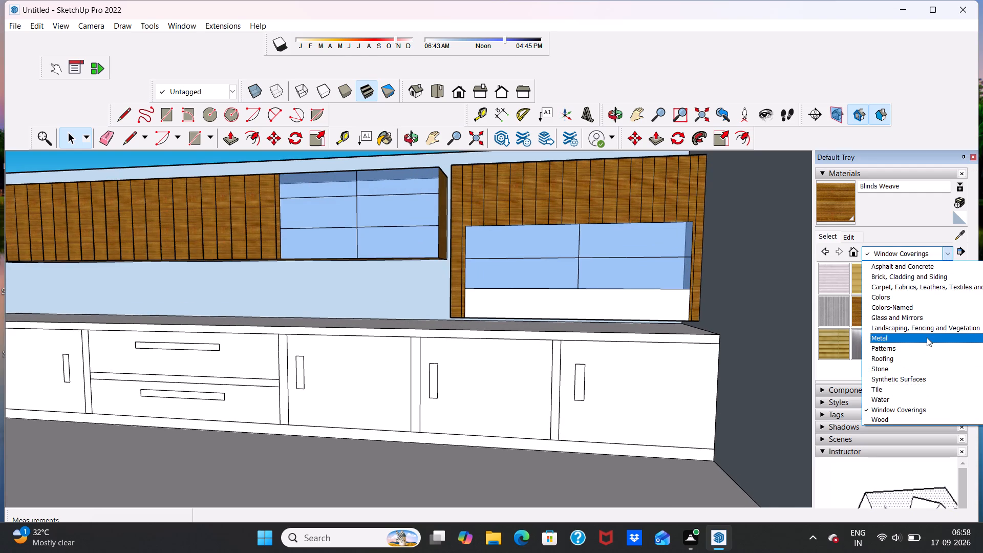
click(925, 318)
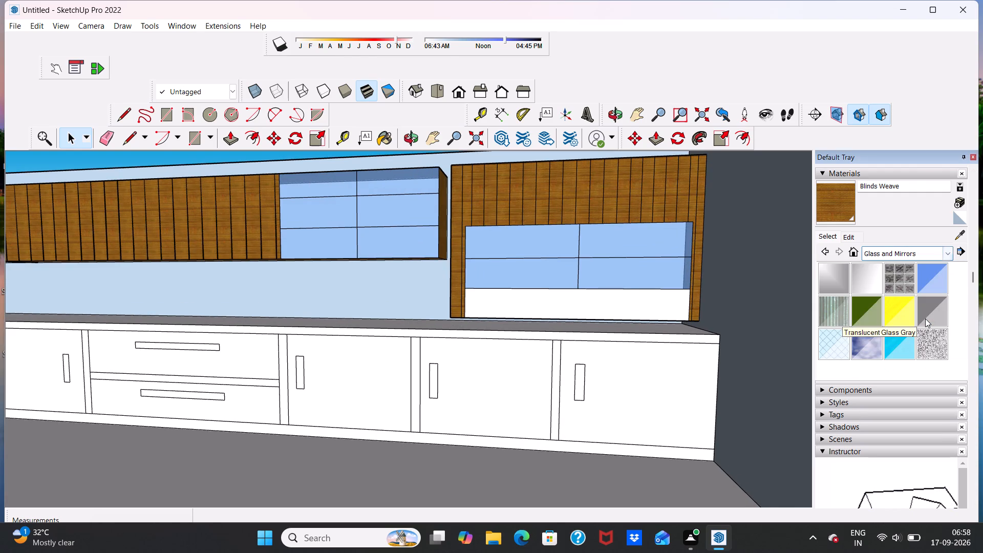
click(905, 269)
click(632, 316)
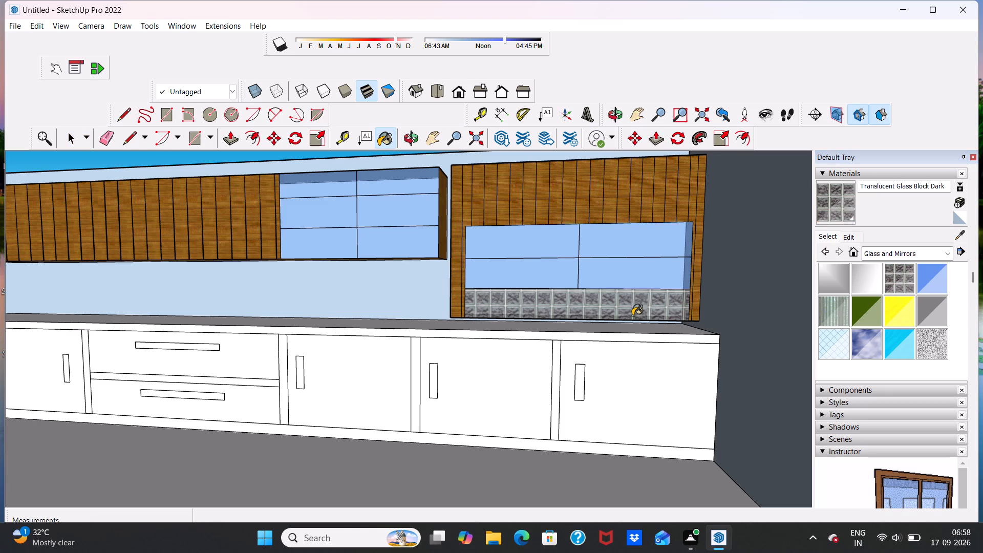
key(space)
scroll(632, 314, down, 12)
scroll(509, 316, up, 5)
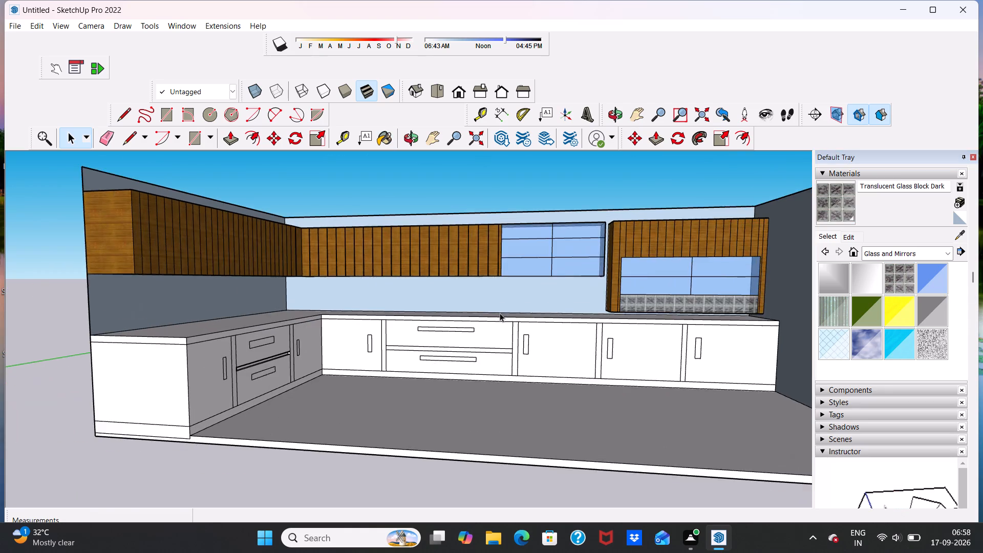
Recess the handles of the side wing's two drawers with Push/Pull, the upper about 1 1/8 inches and the lower about 1 3/8 inches.
scroll(500, 313, up, 4)
scroll(500, 312, down, 10)
scroll(426, 352, up, 4)
middle_drag(441, 337, 439, 341)
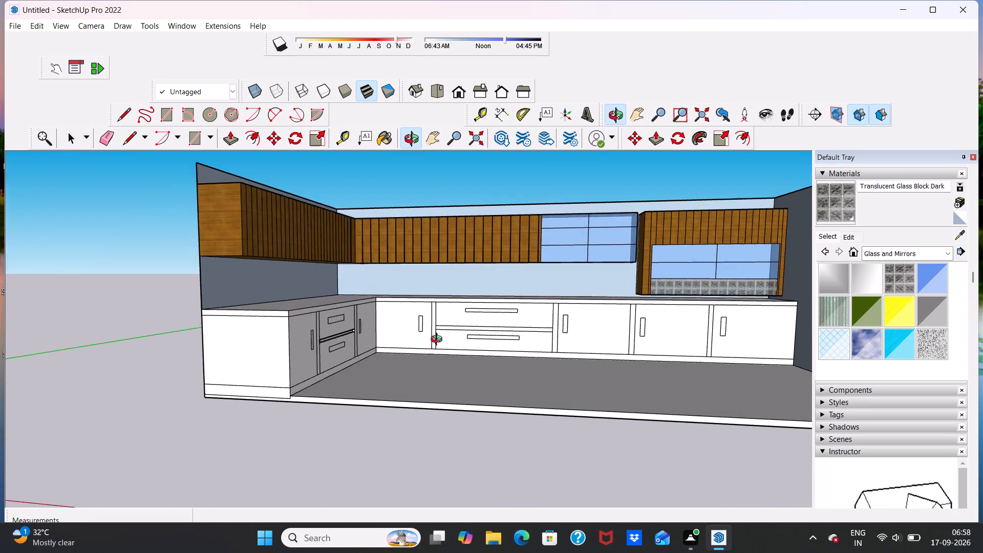
middle_drag(439, 341, 255, 350)
scroll(270, 322, up, 13)
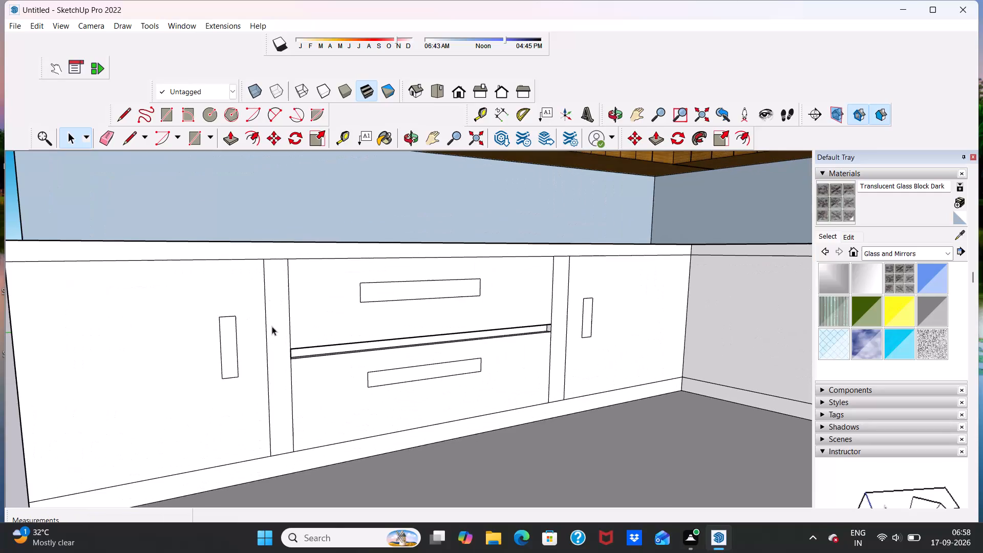
click(231, 138)
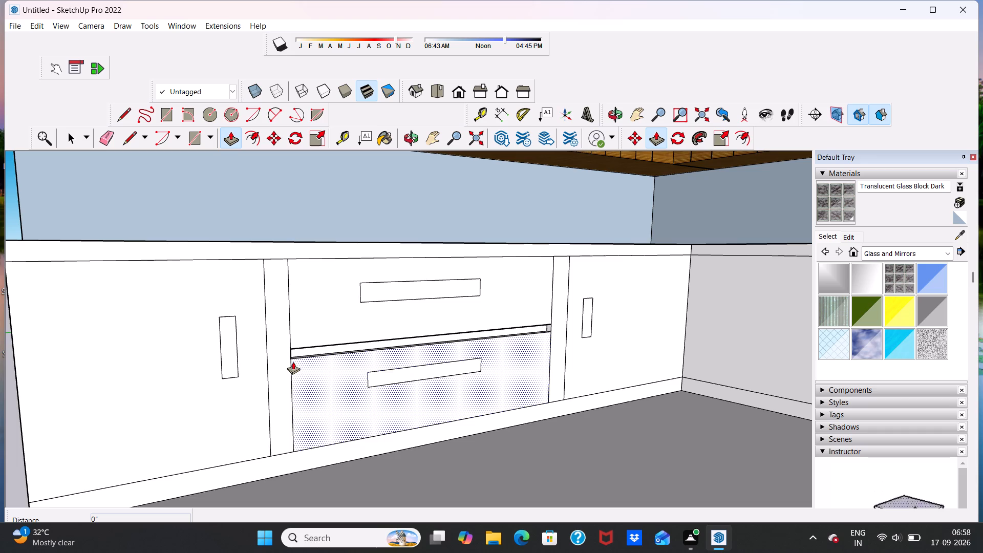
scroll(356, 342, down, 4)
scroll(274, 335, up, 10)
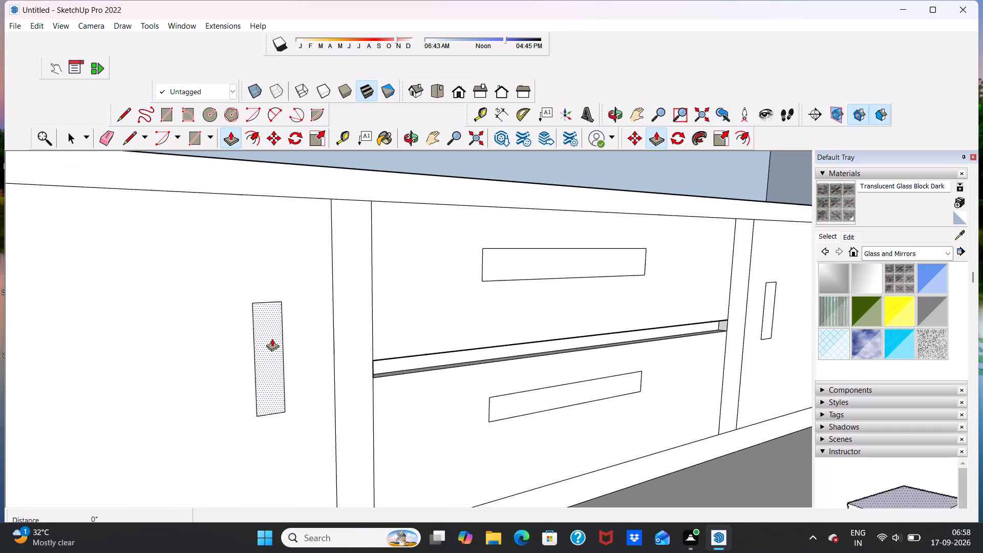
scroll(272, 338, down, 17)
scroll(351, 312, up, 13)
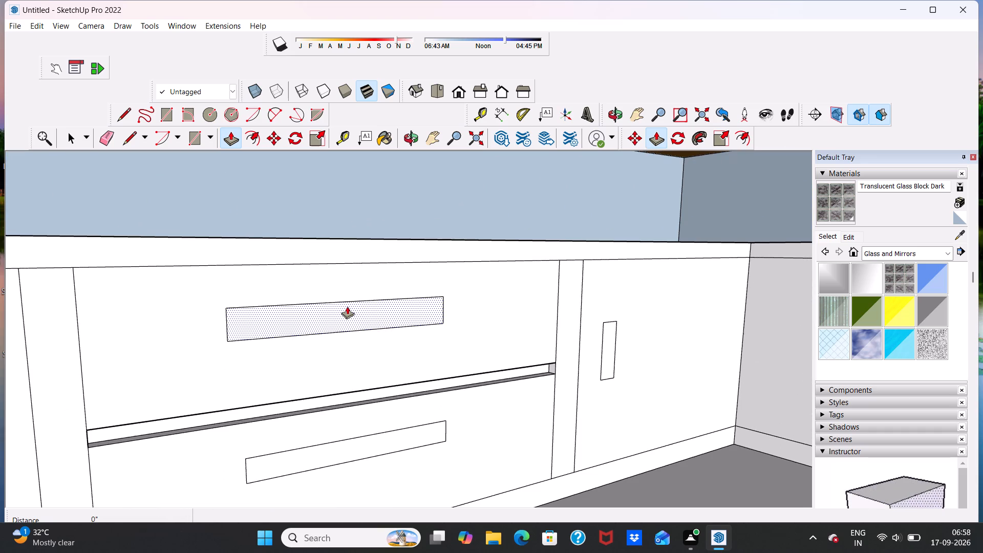
click(344, 309)
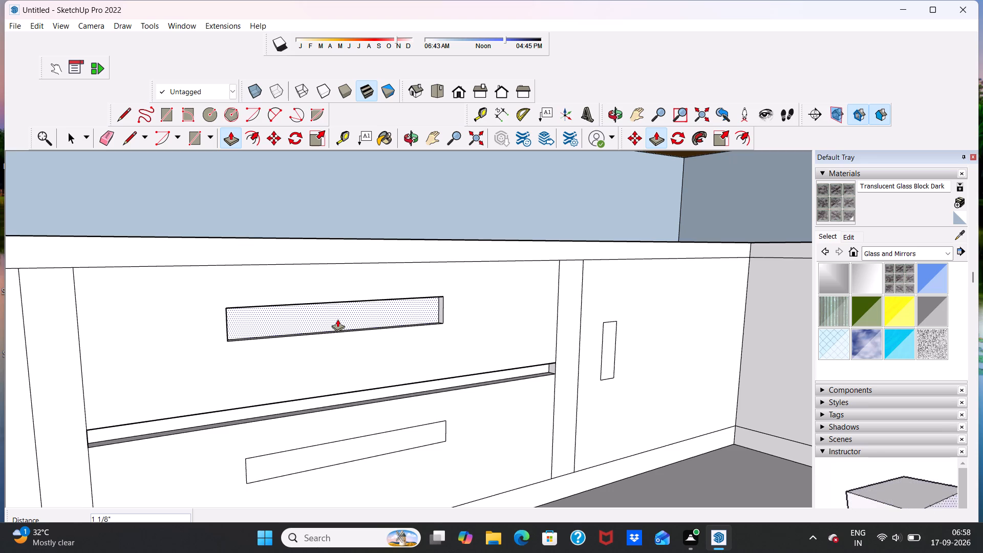
click(337, 319)
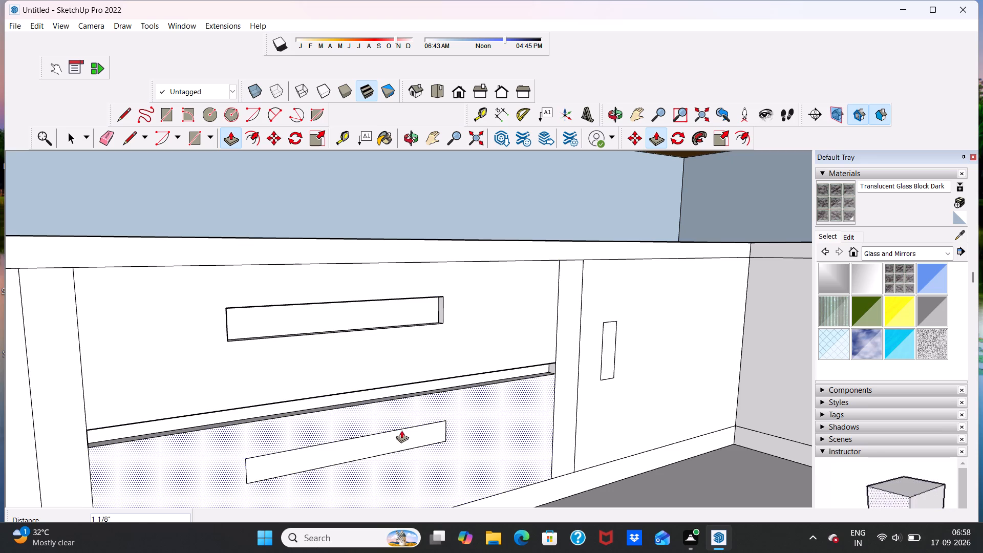
click(405, 436)
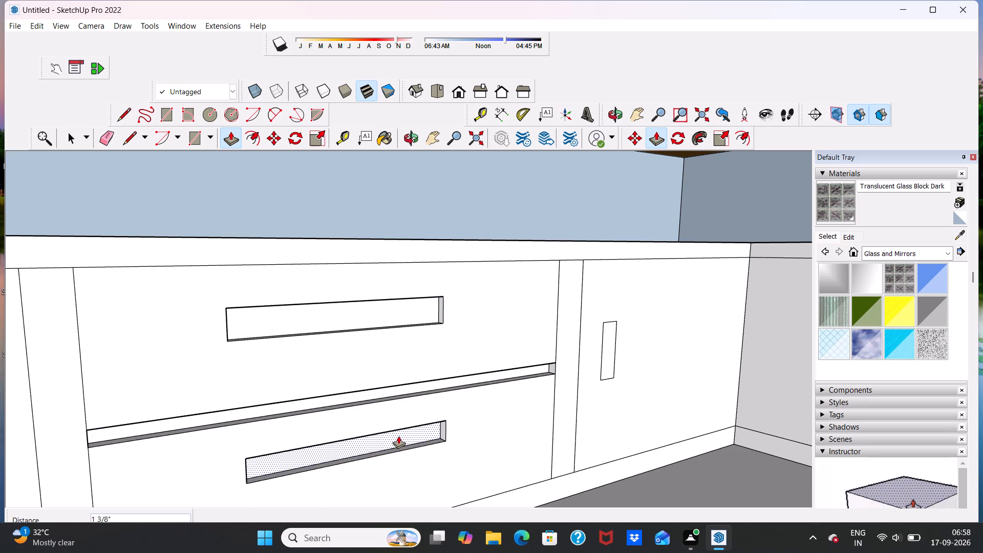
click(398, 436)
Recess the handles of the back run's two drawers with Push/Pull, the upper about 1 3/8 inches and the lower about 7/8 inch.
scroll(473, 356, down, 13)
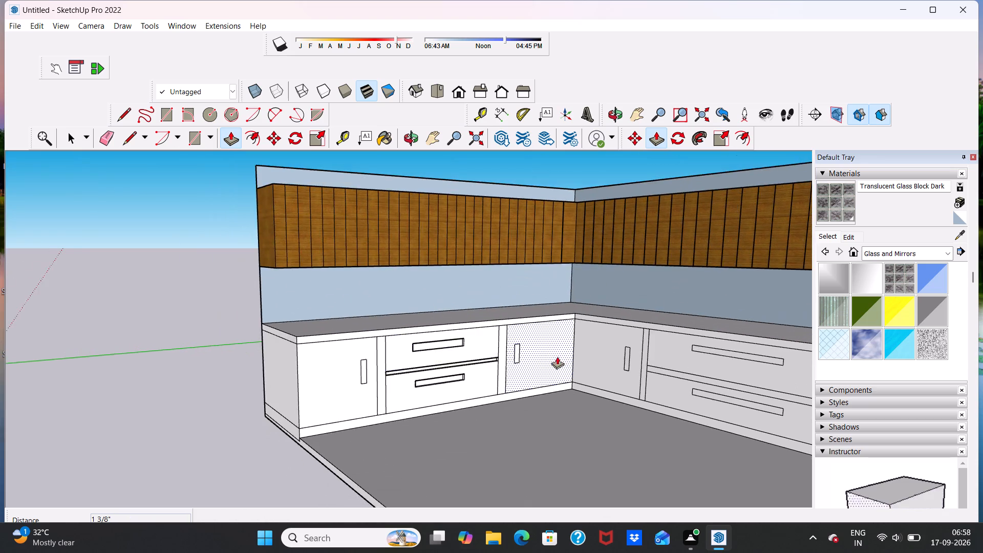
scroll(542, 348, up, 18)
scroll(485, 357, down, 12)
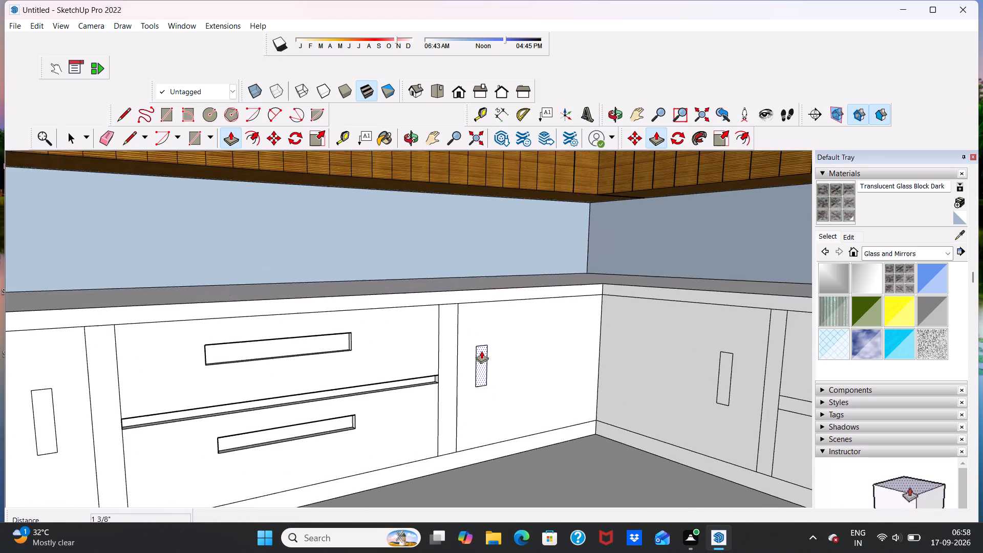
scroll(481, 351, down, 13)
scroll(613, 353, up, 17)
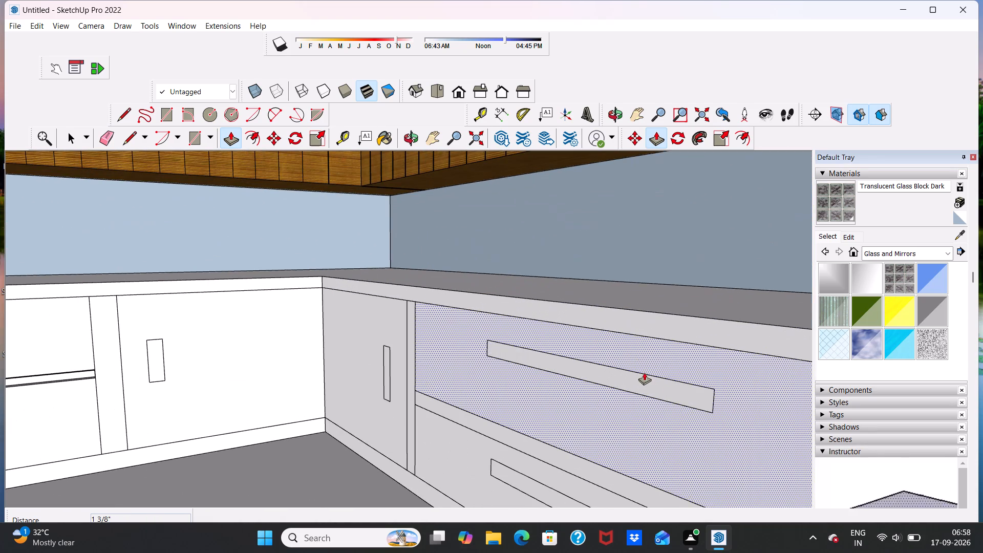
click(646, 380)
click(652, 377)
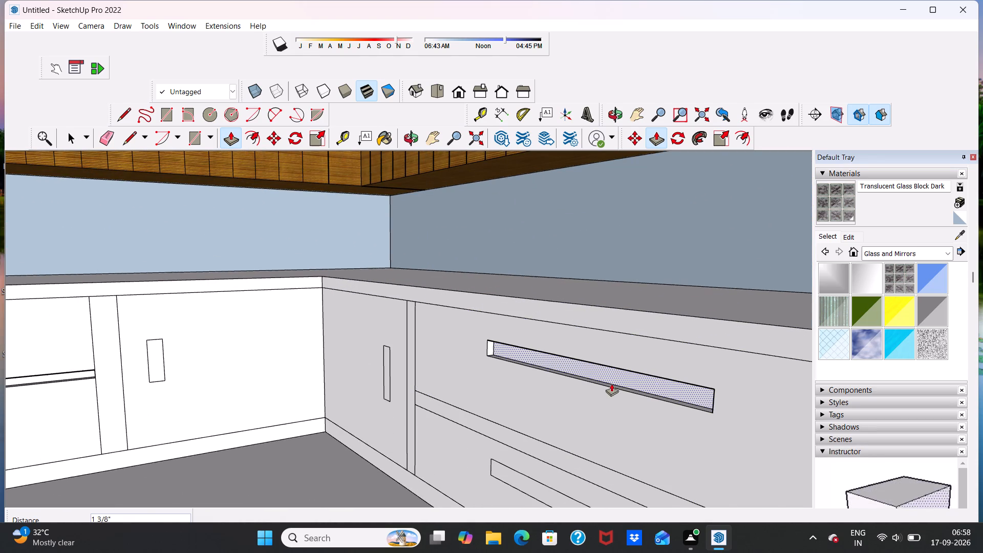
scroll(611, 381, down, 7)
scroll(594, 444, up, 7)
click(595, 440)
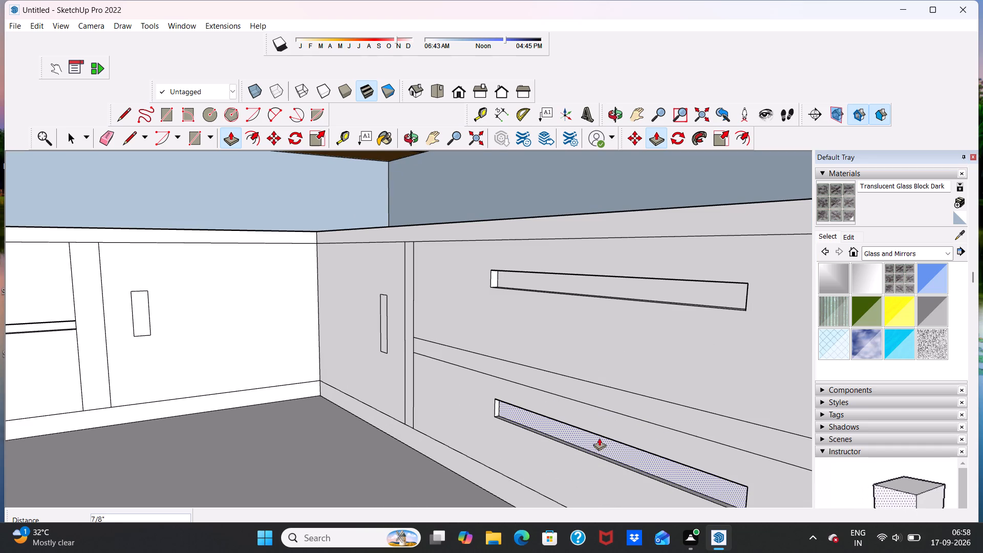
click(600, 437)
scroll(600, 436, down, 11)
key(space)
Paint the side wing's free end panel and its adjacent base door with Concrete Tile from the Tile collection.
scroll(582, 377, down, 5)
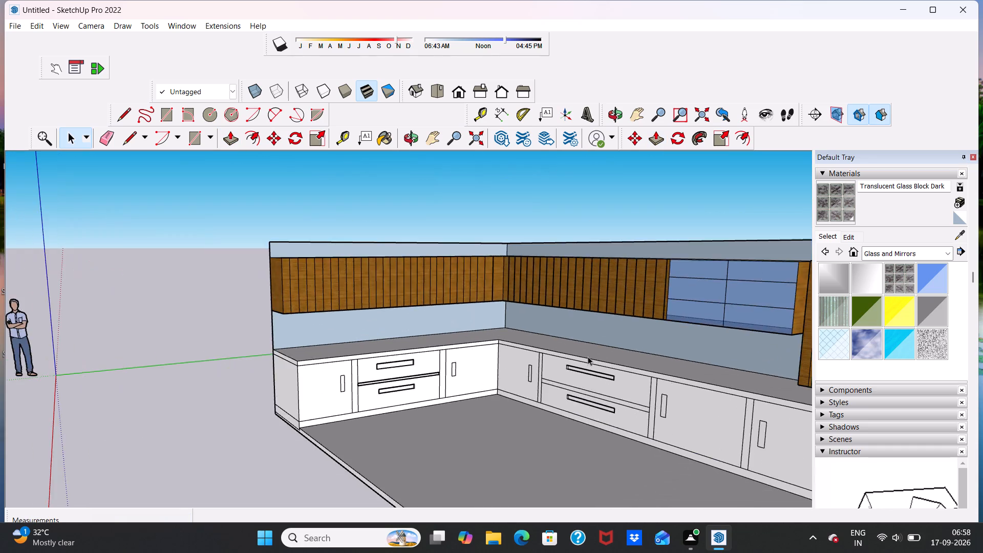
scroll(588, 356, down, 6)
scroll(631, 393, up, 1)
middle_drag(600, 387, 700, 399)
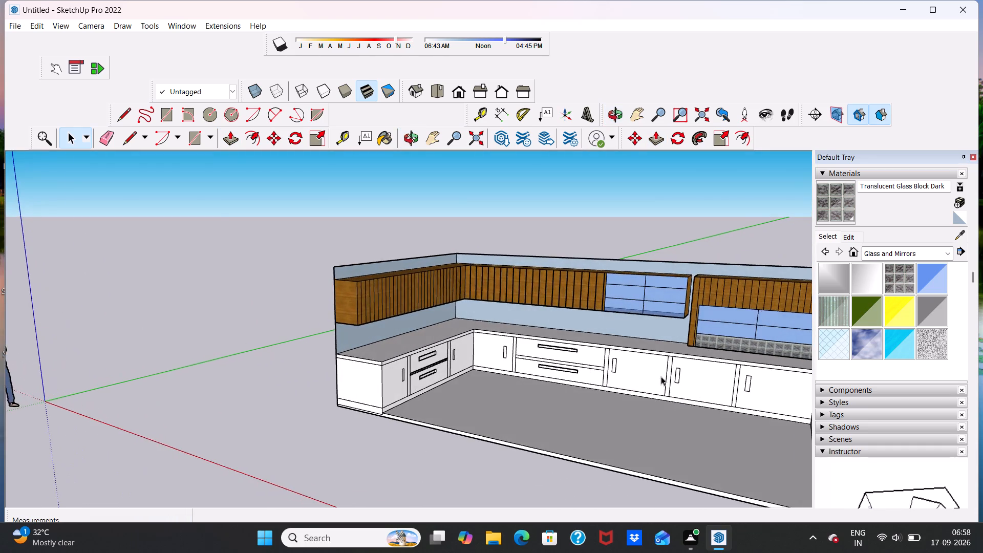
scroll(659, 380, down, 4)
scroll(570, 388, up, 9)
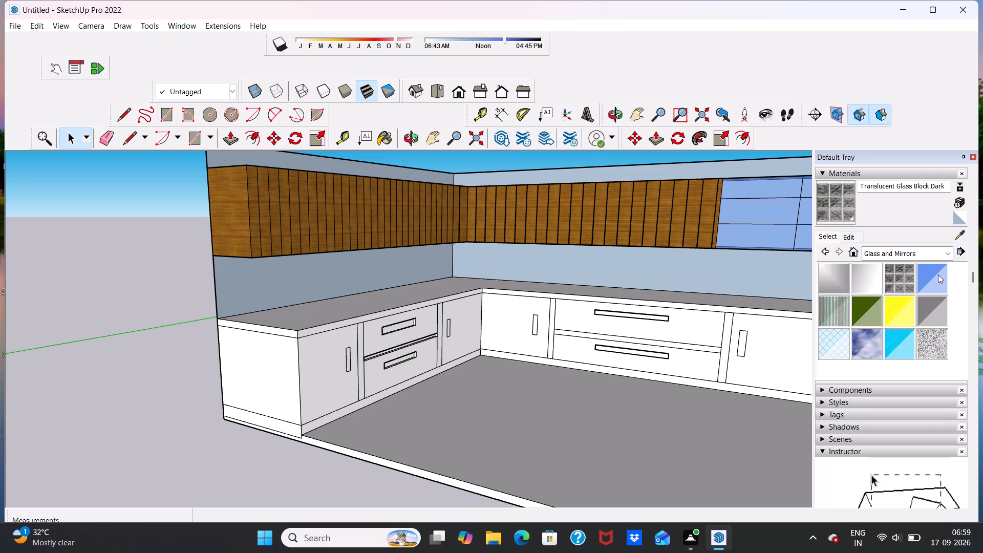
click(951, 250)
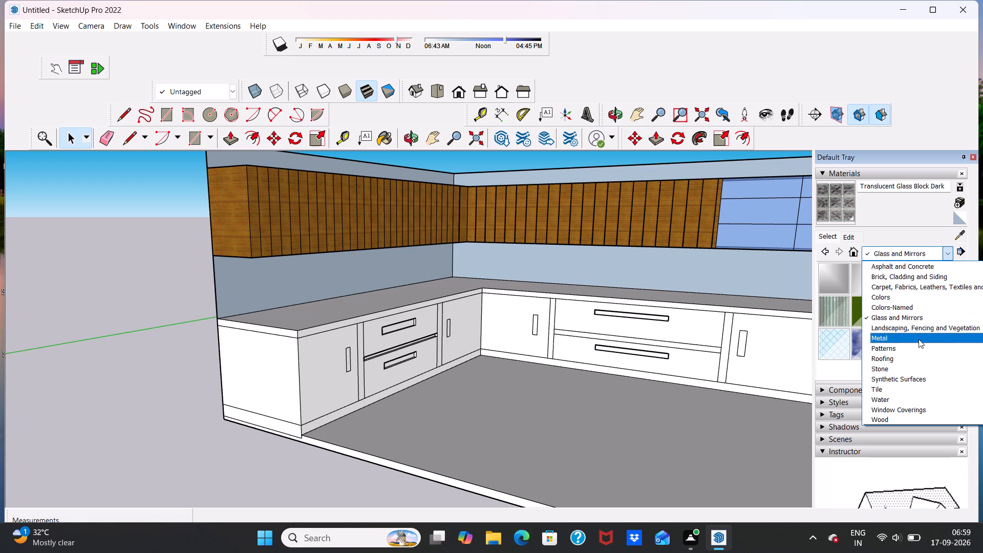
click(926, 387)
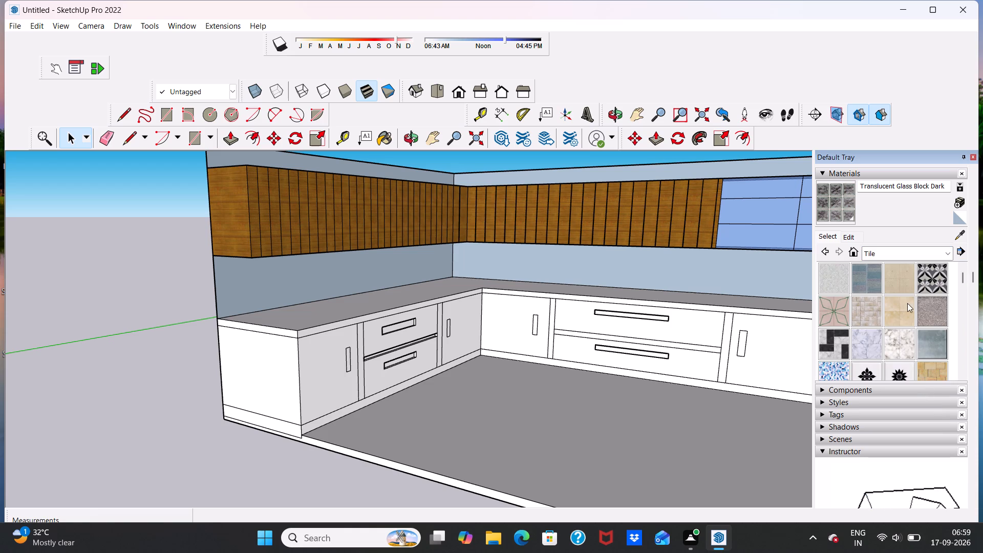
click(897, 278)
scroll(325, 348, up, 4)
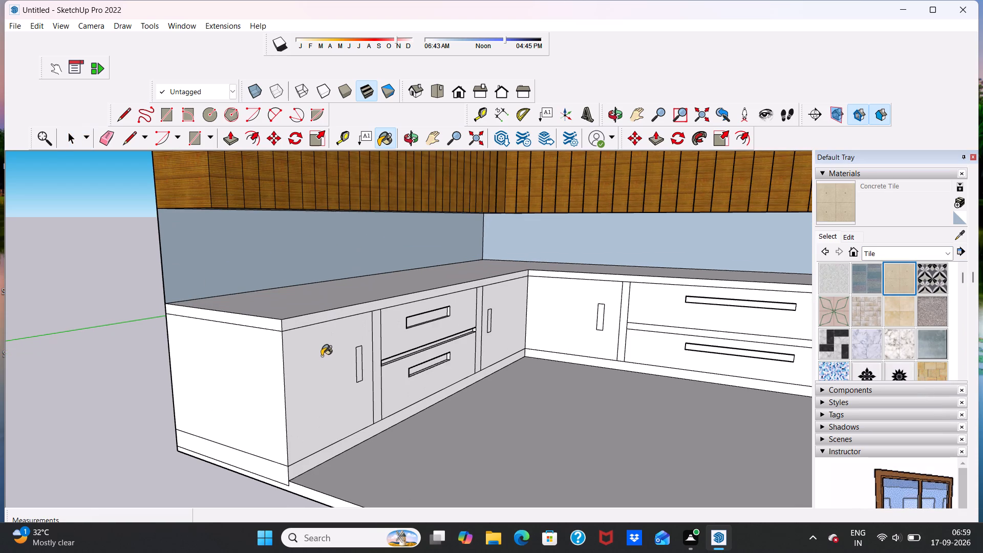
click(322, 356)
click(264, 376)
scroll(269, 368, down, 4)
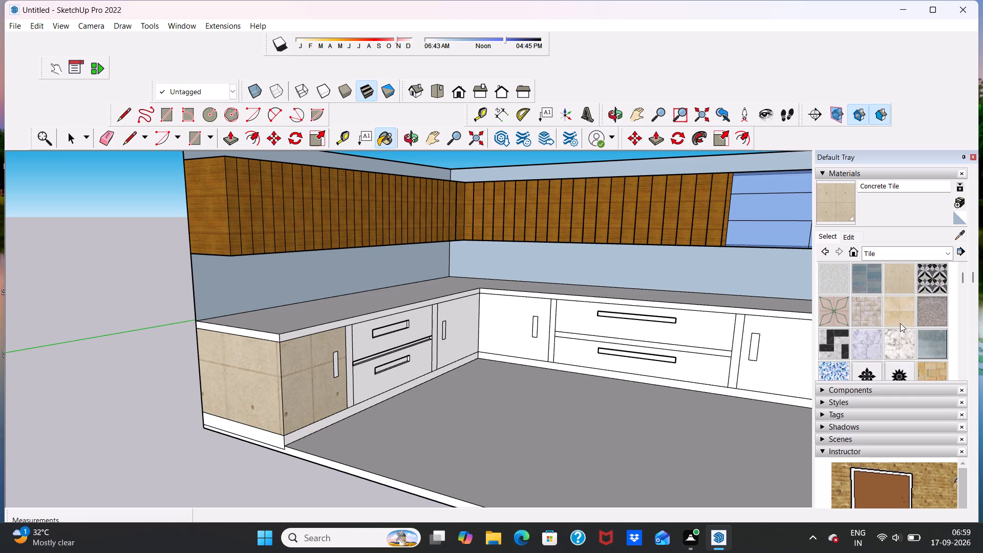
Paint the side wing's free end panel and its adjacent base door with Tile Limestone Multi from the Tile collection.
scroll(900, 326, down, 3)
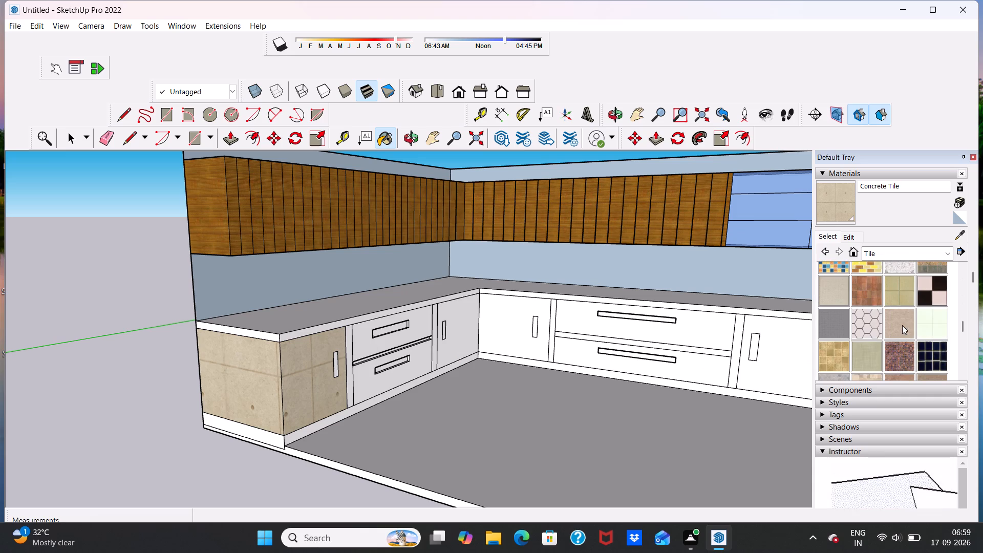
click(839, 356)
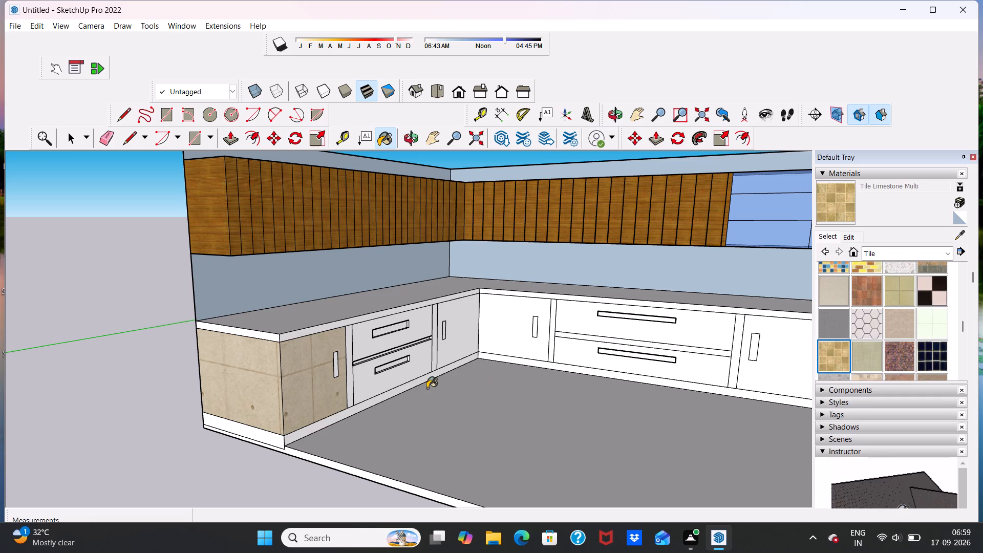
click(298, 396)
click(268, 396)
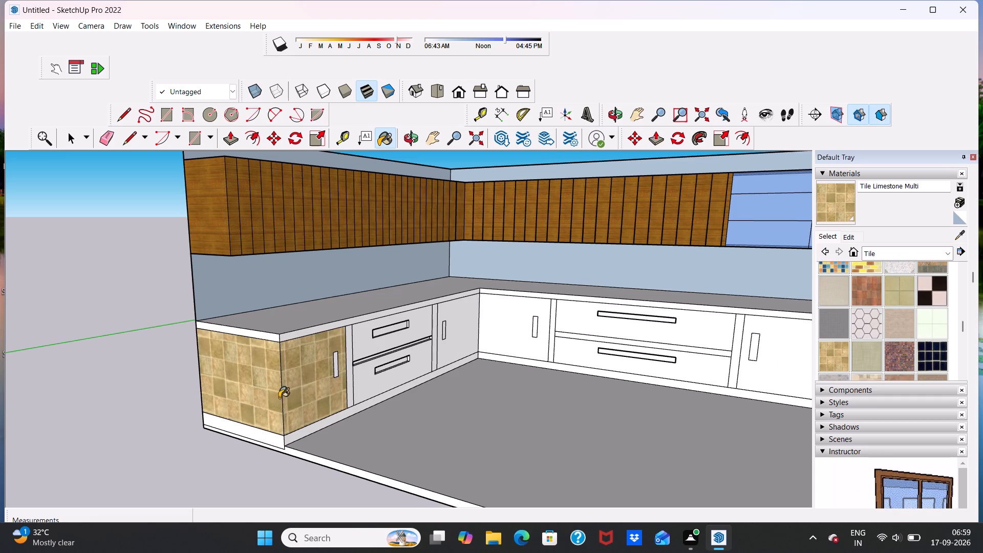
Paint the side wing's drawer fronts, the two vertical dividers beside them and the corner door with Tile Limestone Multi.
scroll(310, 388, down, 3)
scroll(381, 367, up, 8)
click(332, 349)
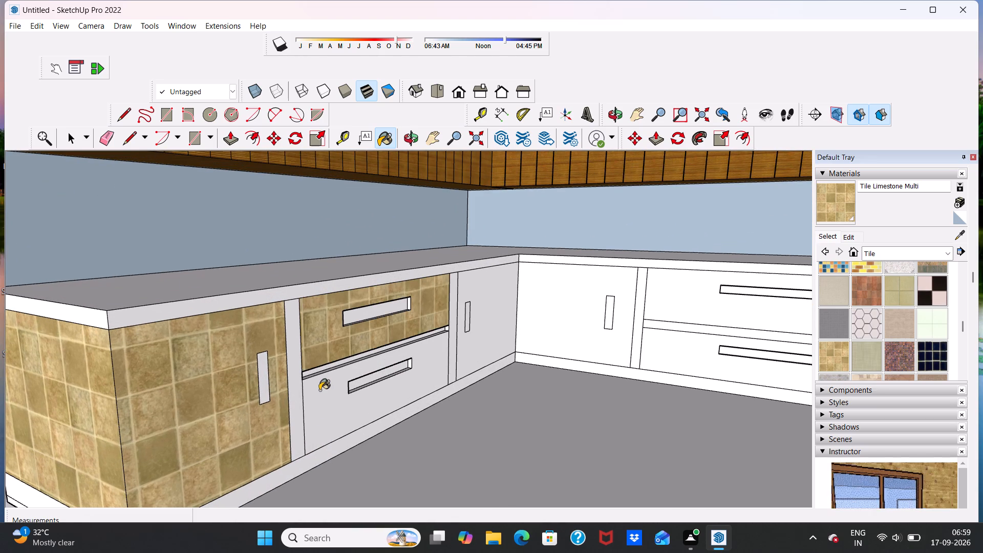
click(322, 401)
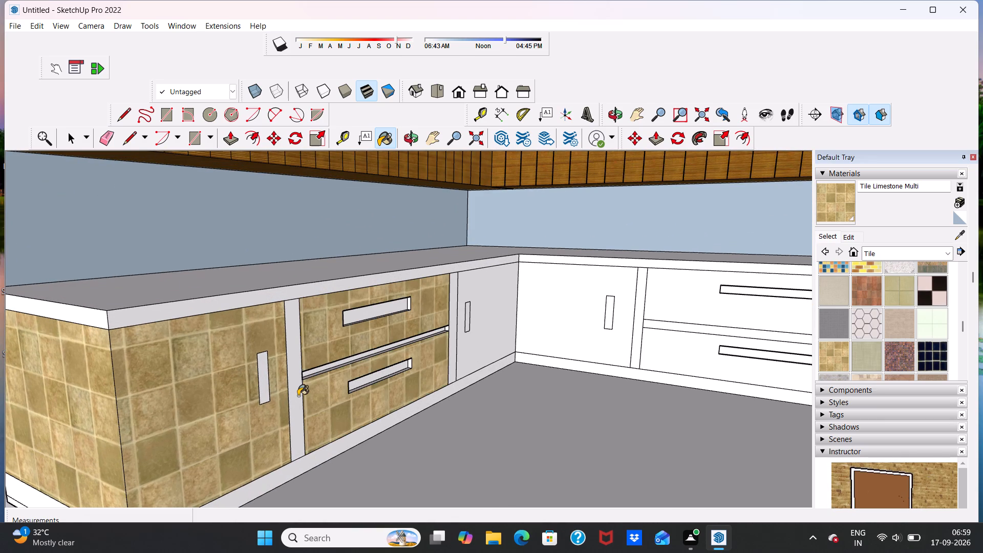
click(298, 395)
click(451, 341)
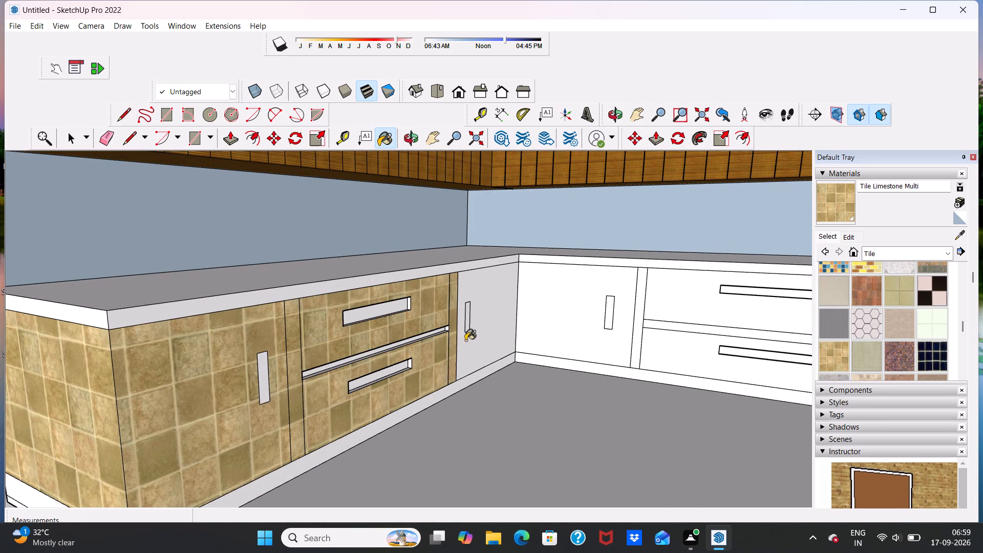
click(484, 338)
Paint the back run's corner door, the adjacent divider, the plinth strip and both drawer fronts with Tile Limestone Multi.
scroll(489, 334, down, 5)
scroll(533, 308, up, 5)
click(534, 308)
scroll(534, 307, down, 5)
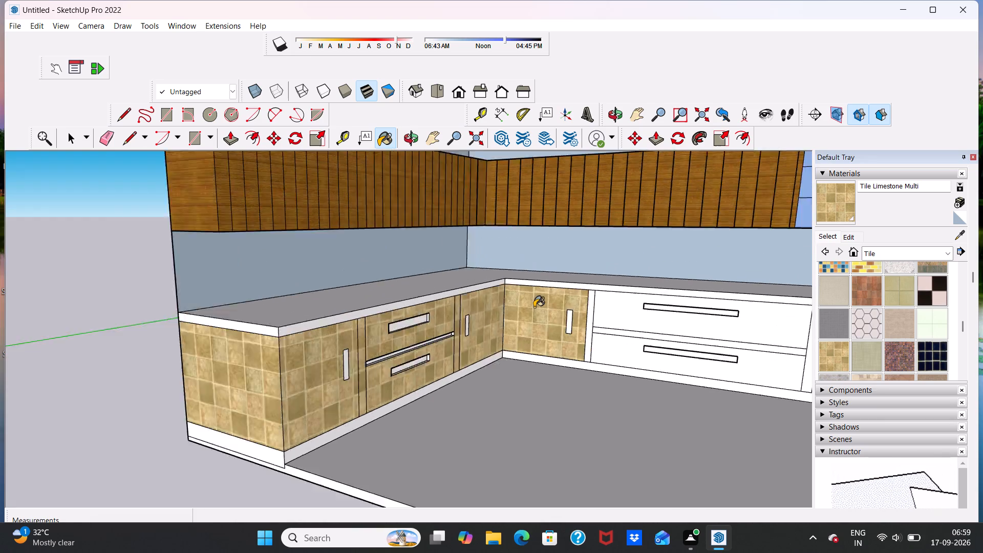
scroll(534, 307, down, 2)
scroll(565, 315, up, 6)
scroll(566, 315, down, 1)
scroll(567, 316, up, 2)
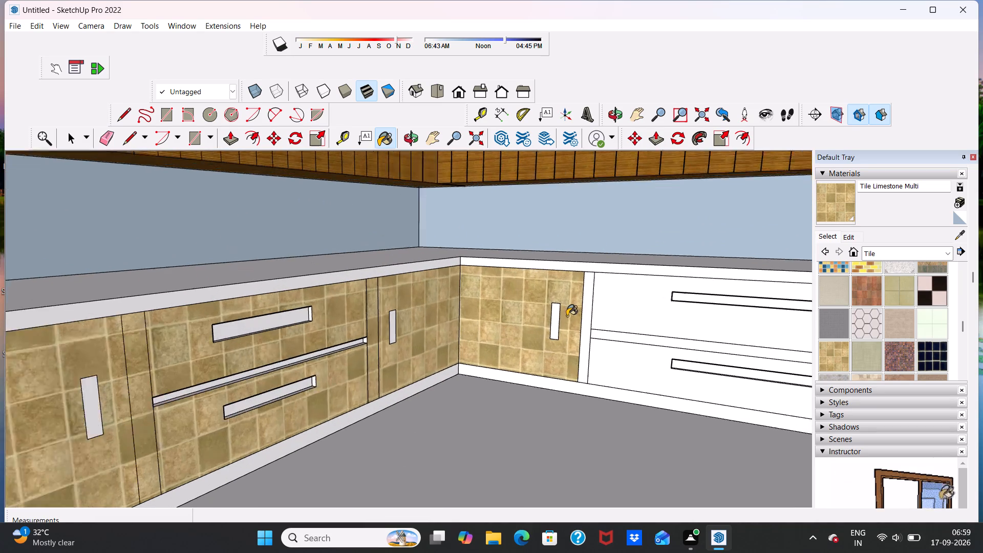
scroll(567, 316, up, 2)
click(594, 318)
click(567, 405)
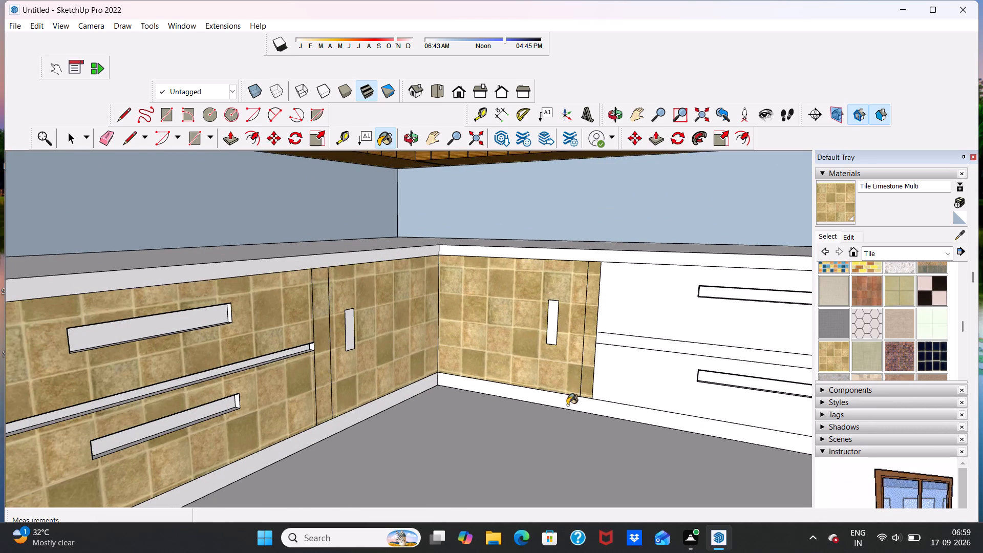
click(630, 376)
click(633, 305)
Paint the back run's first door beyond the drawers and the dividers on both sides of it with Tile Limestone Multi.
scroll(625, 313, down, 17)
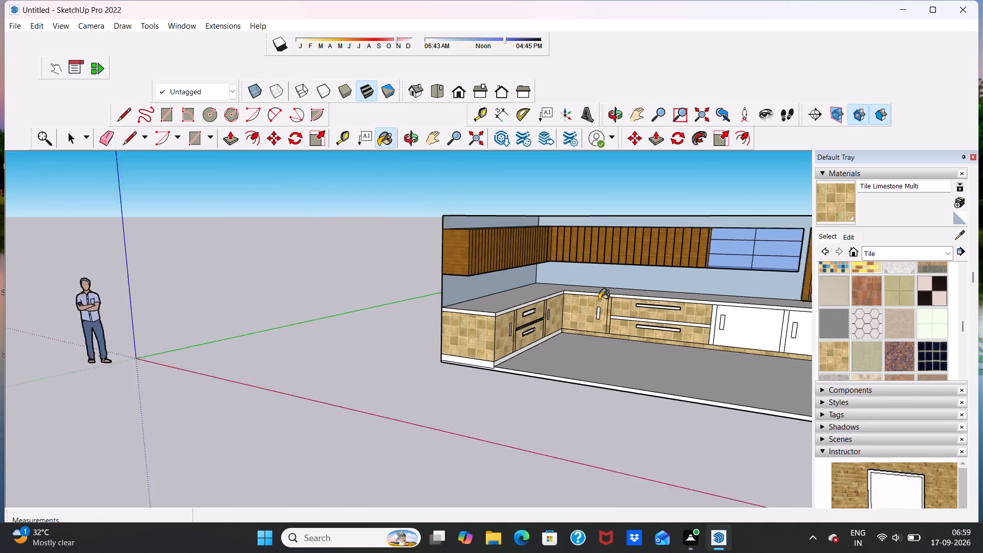
scroll(599, 300, down, 2)
scroll(723, 324, up, 11)
click(674, 319)
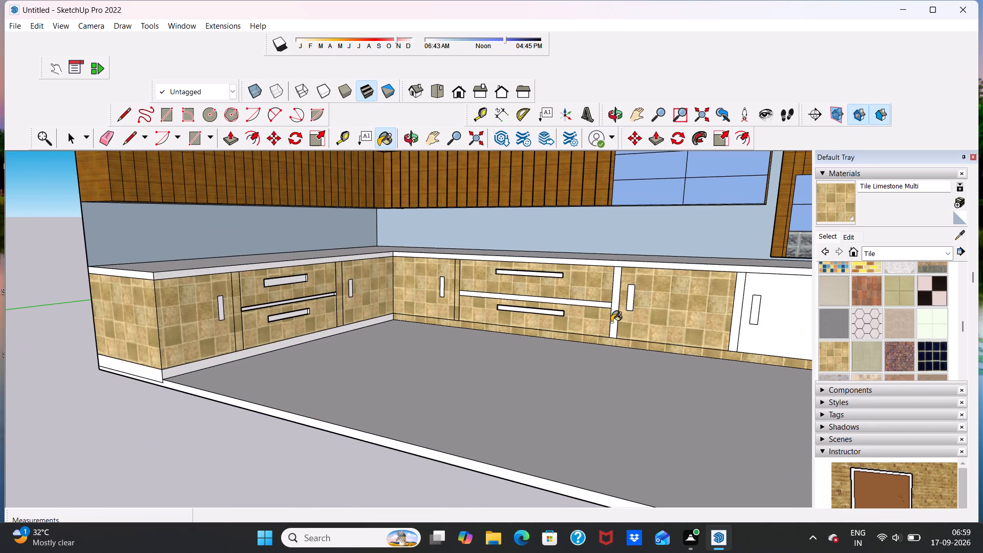
click(611, 323)
click(739, 335)
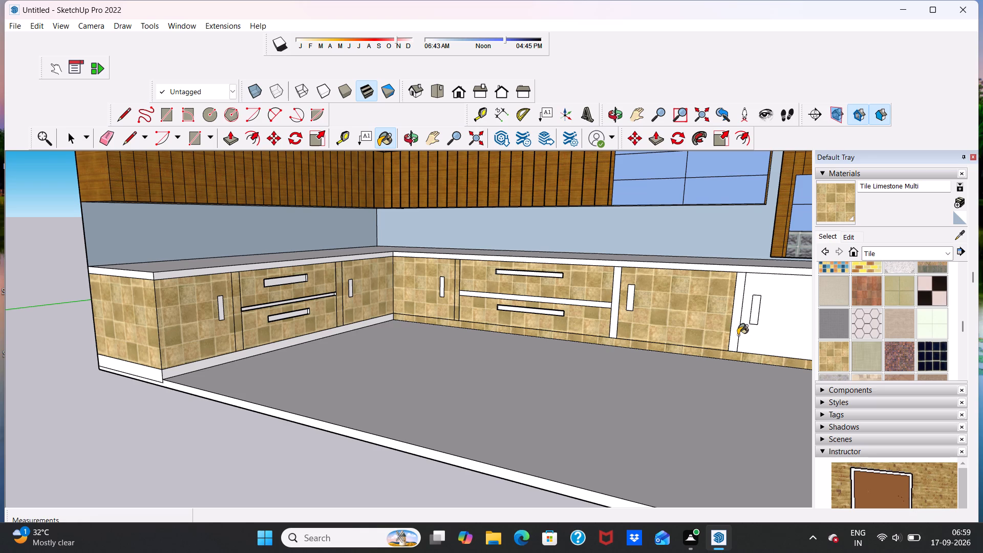
click(734, 335)
click(613, 334)
Paint the back run's last two base doors and the divider between them with Tile Limestone Multi.
scroll(652, 313, down, 5)
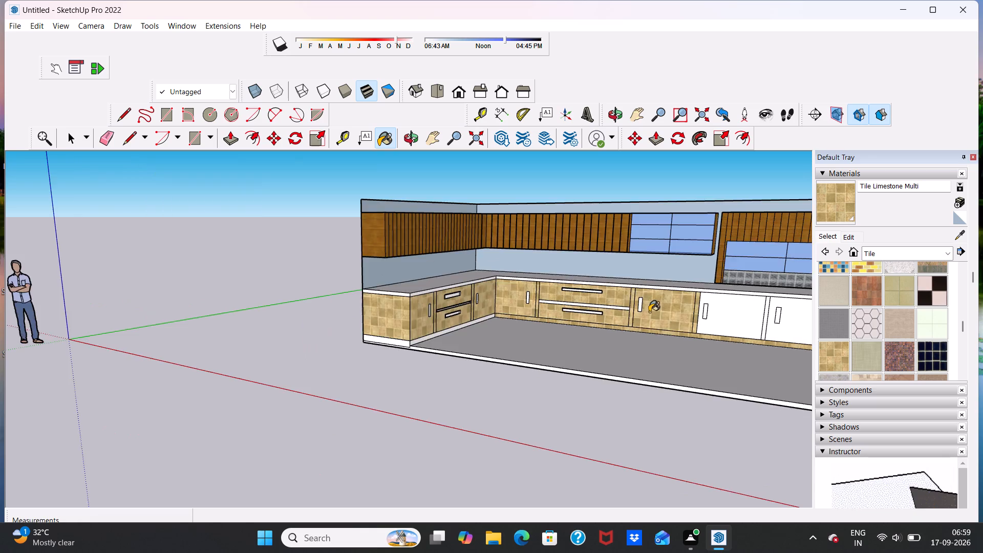
scroll(649, 312, down, 6)
scroll(716, 315, up, 5)
click(705, 322)
scroll(704, 321, down, 6)
scroll(740, 311, up, 6)
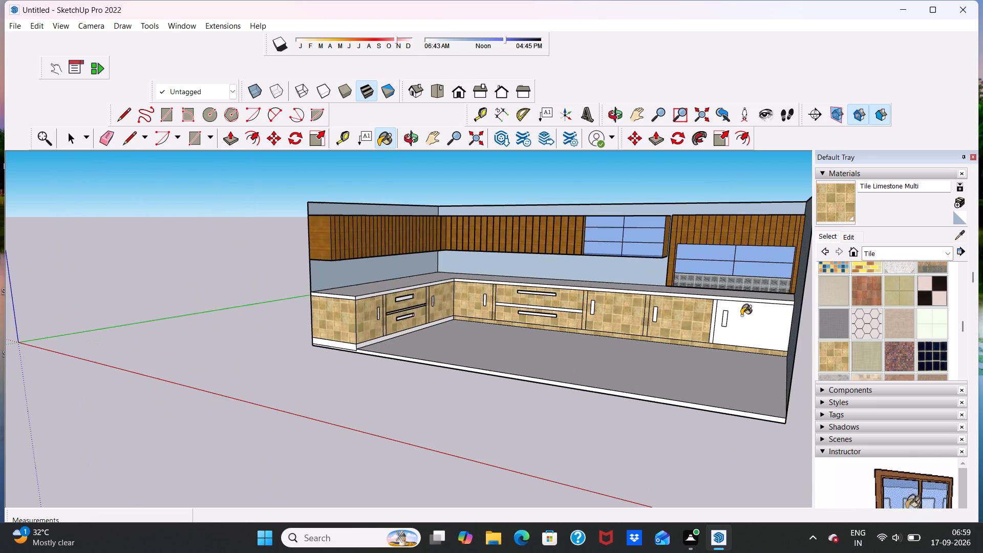
click(743, 325)
scroll(715, 330, up, 10)
click(711, 324)
scroll(711, 323, down, 6)
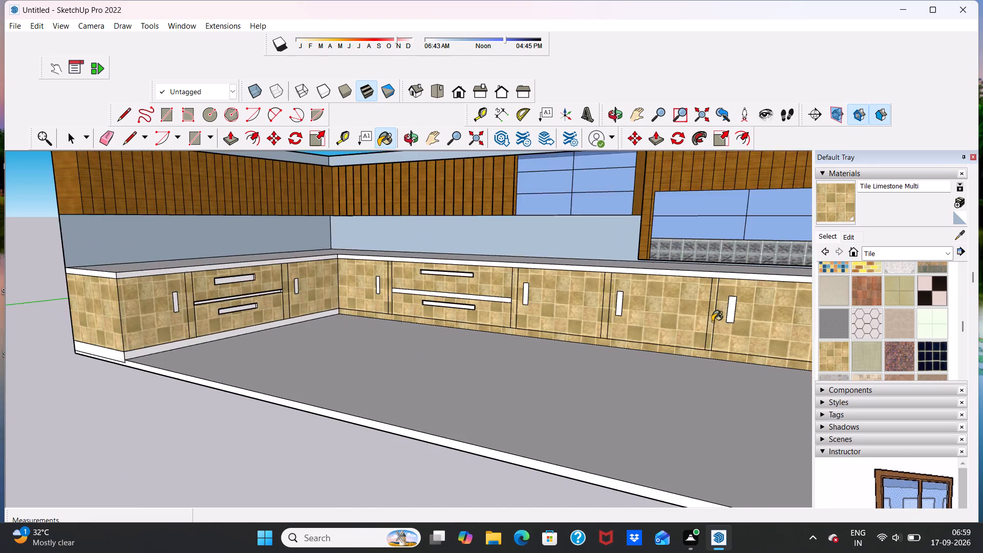
Paint the inner face and the front end of the side wing's plinth with Tile Limestone Multi.
scroll(712, 322, down, 7)
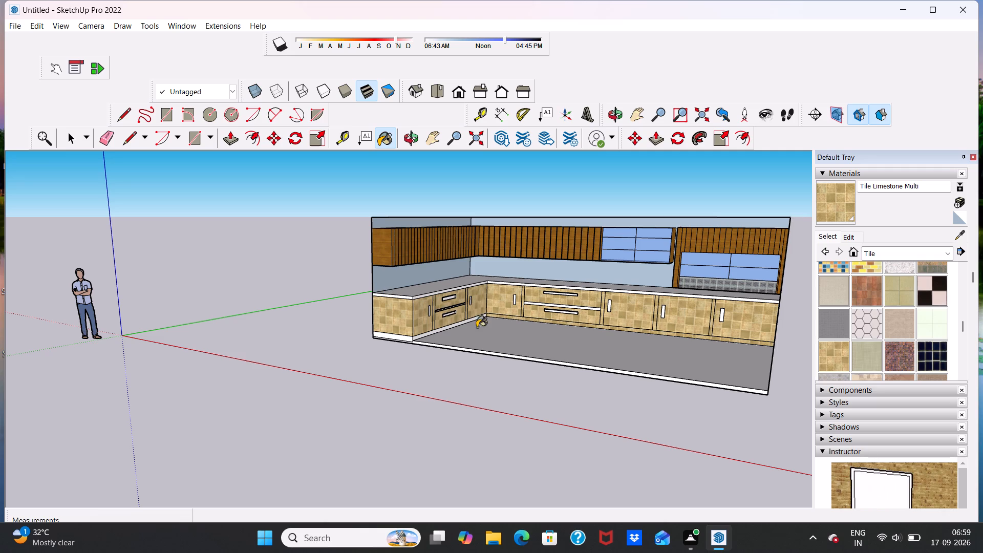
scroll(503, 321, down, 3)
scroll(517, 317, up, 11)
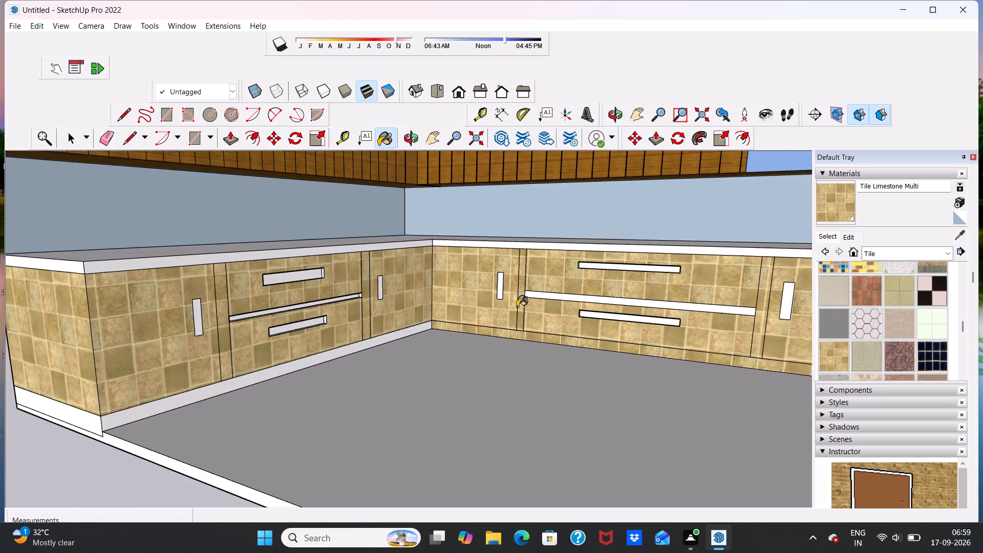
scroll(517, 307, up, 5)
scroll(512, 308, down, 9)
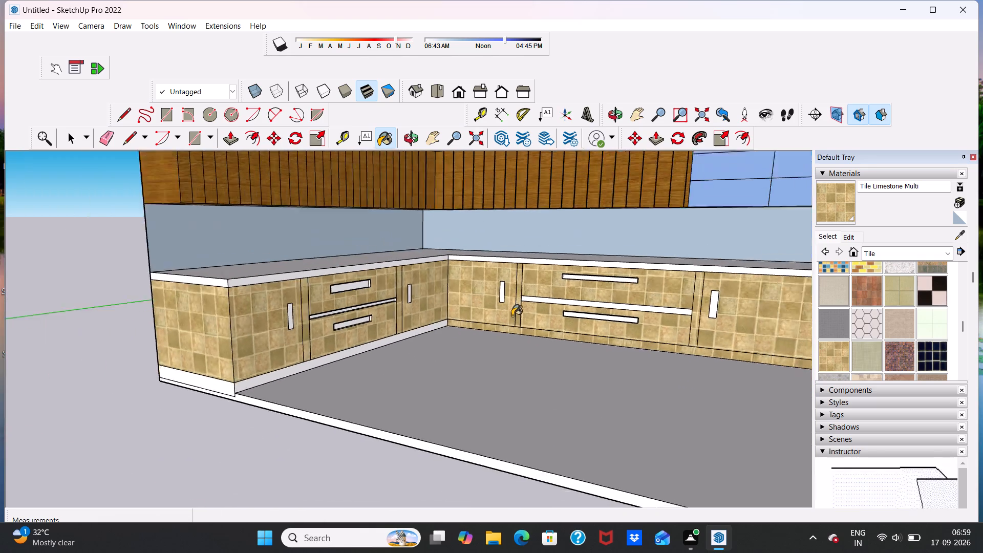
scroll(512, 316, down, 2)
scroll(376, 355, up, 11)
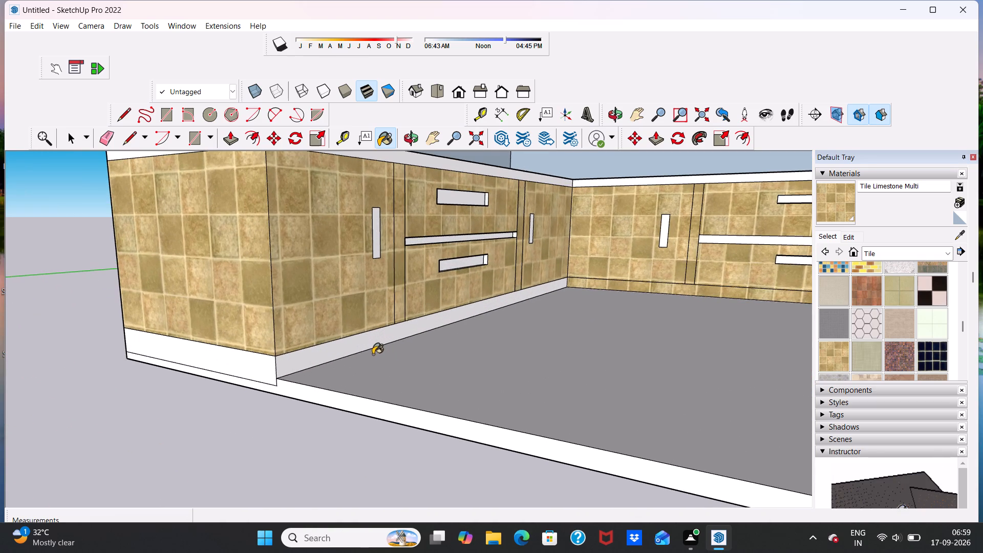
click(353, 349)
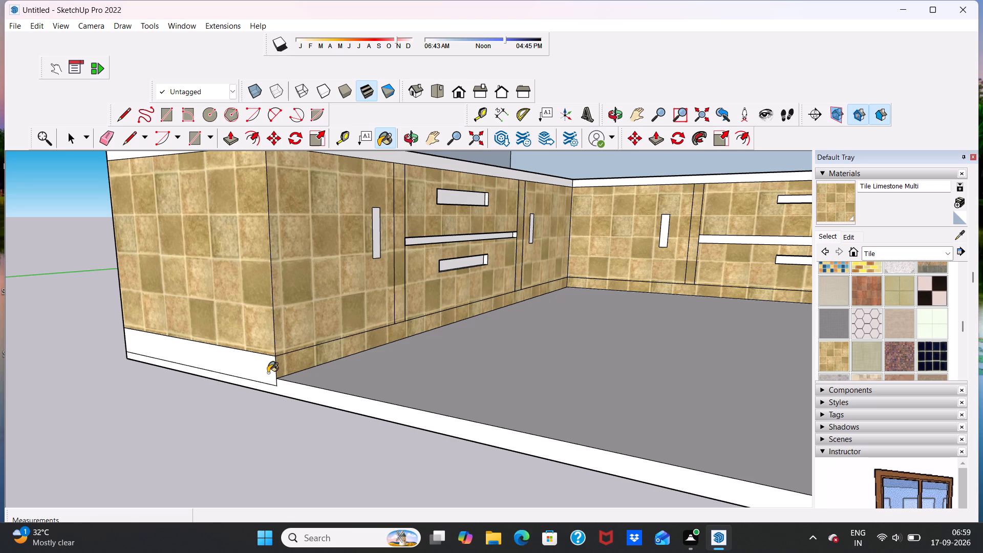
click(268, 373)
Push the strip between the back run's two drawer fronts inward about 2 7/16" to form a groove.
scroll(405, 354, down, 20)
scroll(405, 354, down, 1)
scroll(515, 347, up, 3)
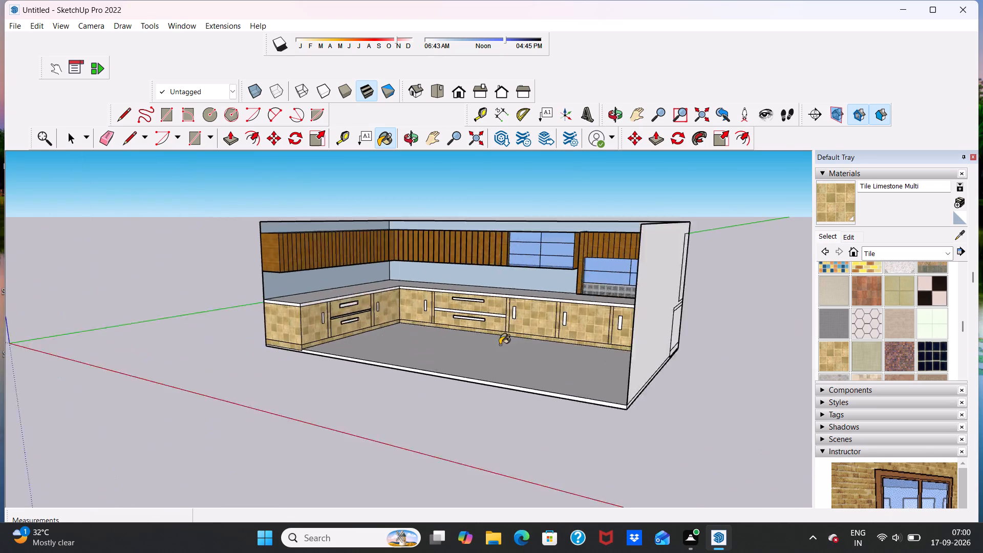
scroll(500, 345, up, 9)
scroll(429, 277, up, 5)
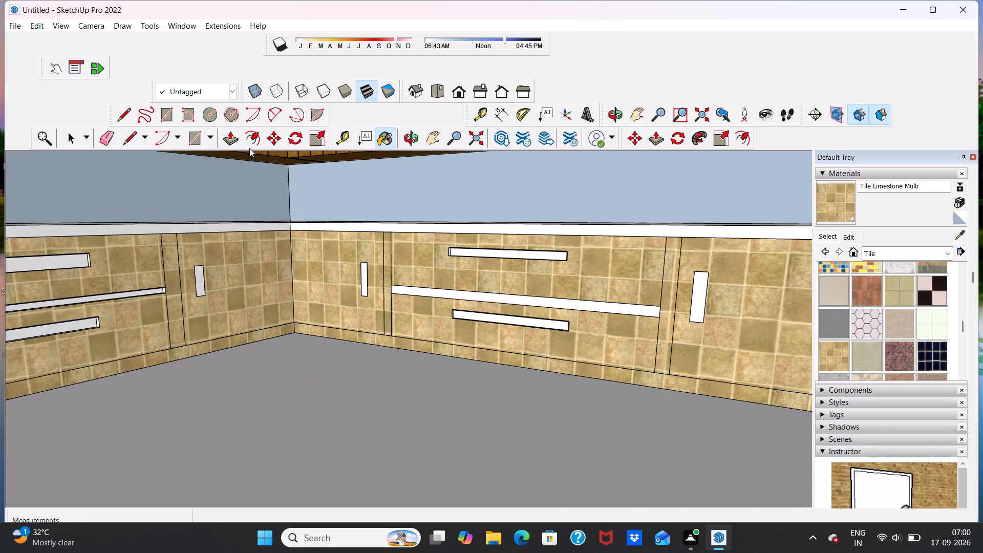
click(234, 141)
scroll(565, 294, up, 7)
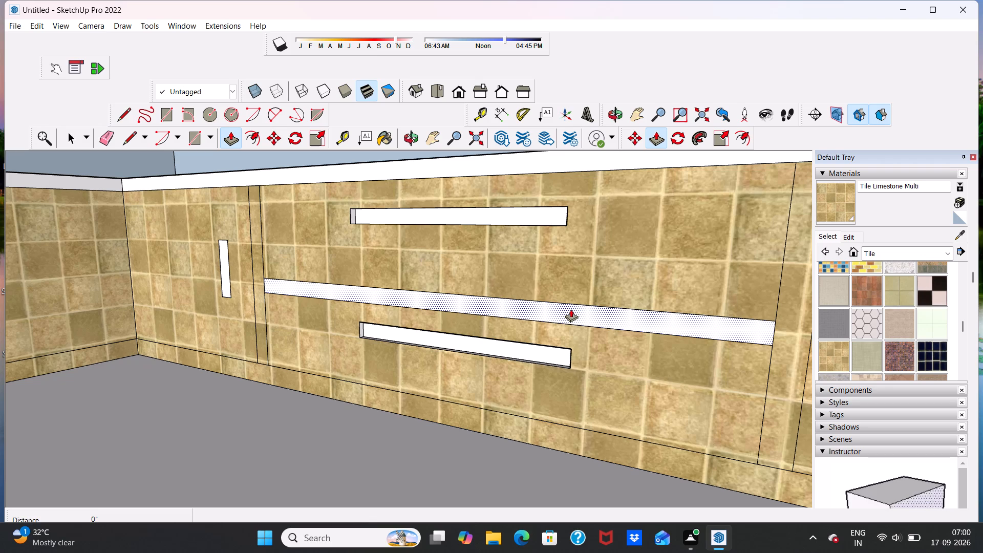
click(571, 309)
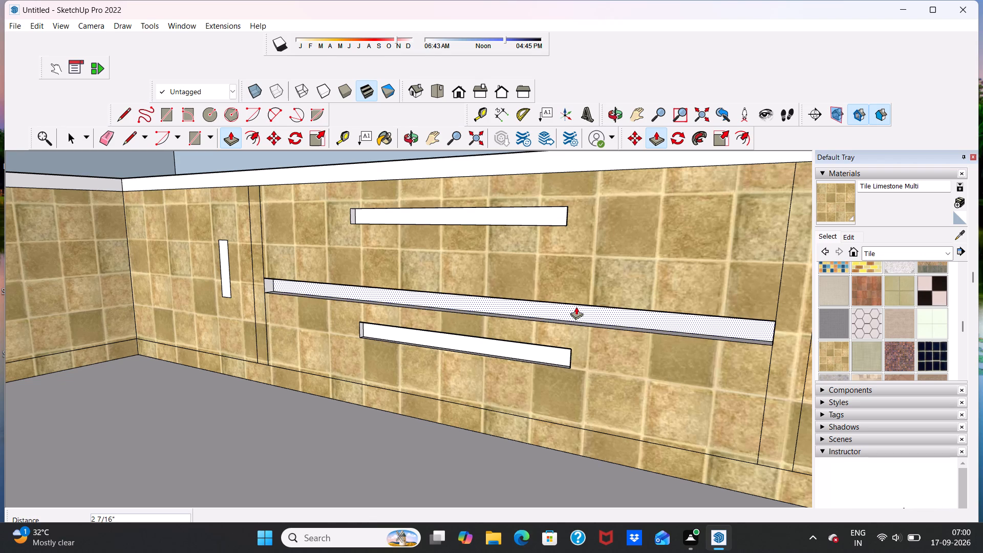
click(576, 307)
scroll(576, 302, down, 5)
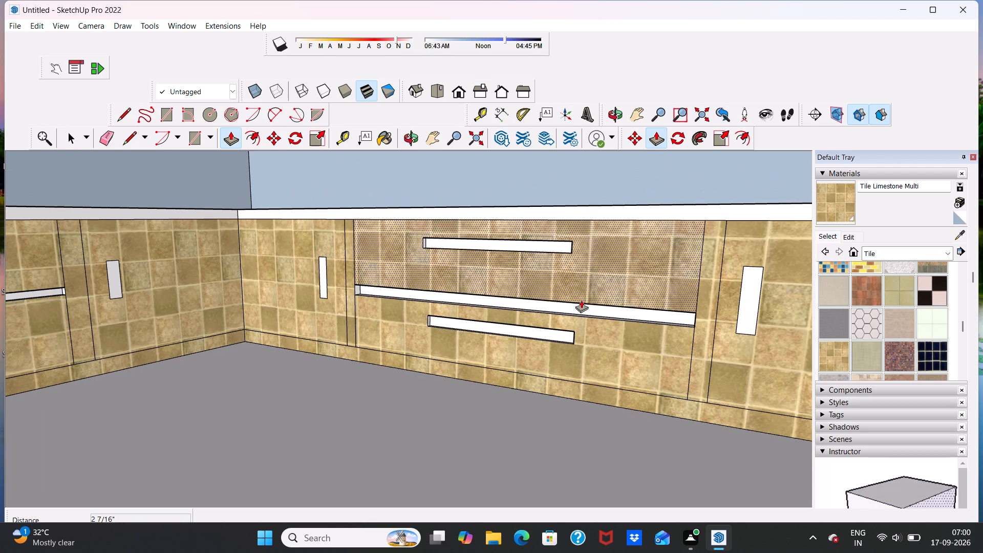
key(space)
Paint the rear face of the groove between the back run's drawers with Blacktop New from Asphalt and Concrete.
scroll(489, 292, down, 7)
scroll(257, 292, down, 5)
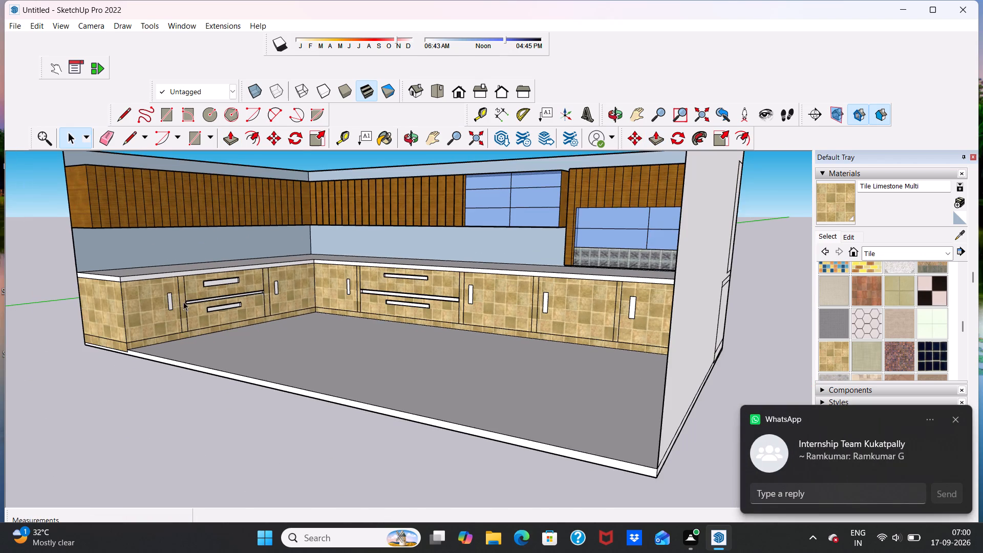
scroll(189, 296, down, 2)
middle_drag(218, 307, 391, 290)
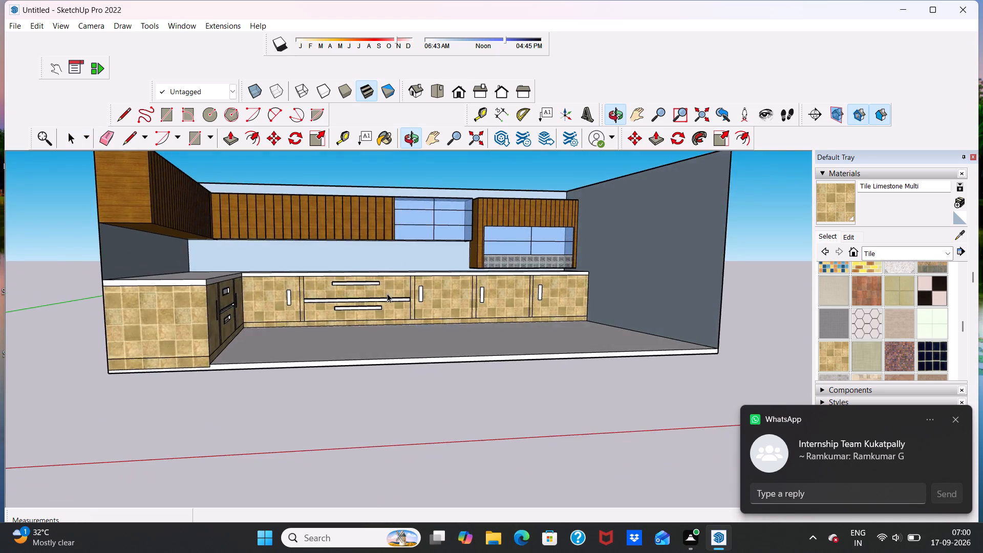
scroll(386, 293, up, 12)
scroll(354, 305, down, 11)
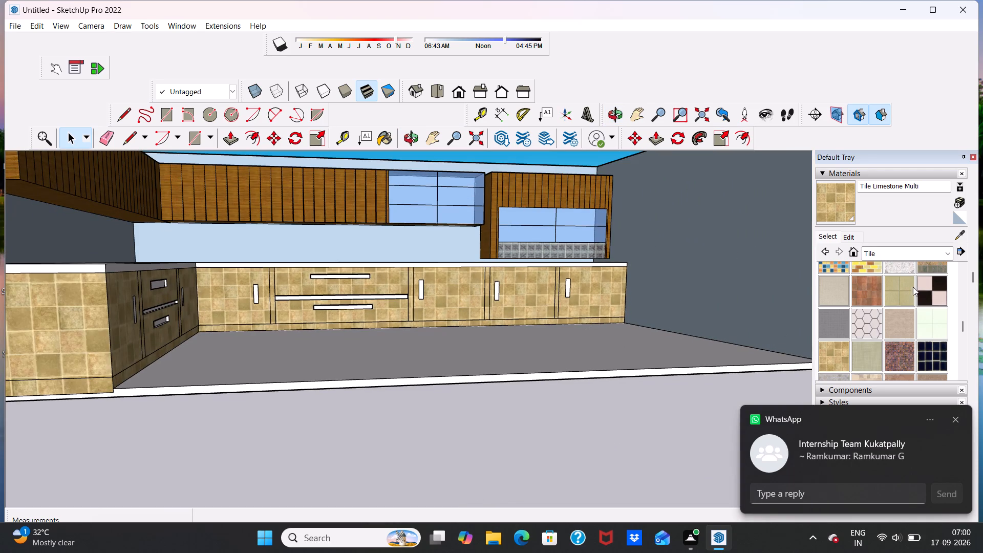
click(944, 250)
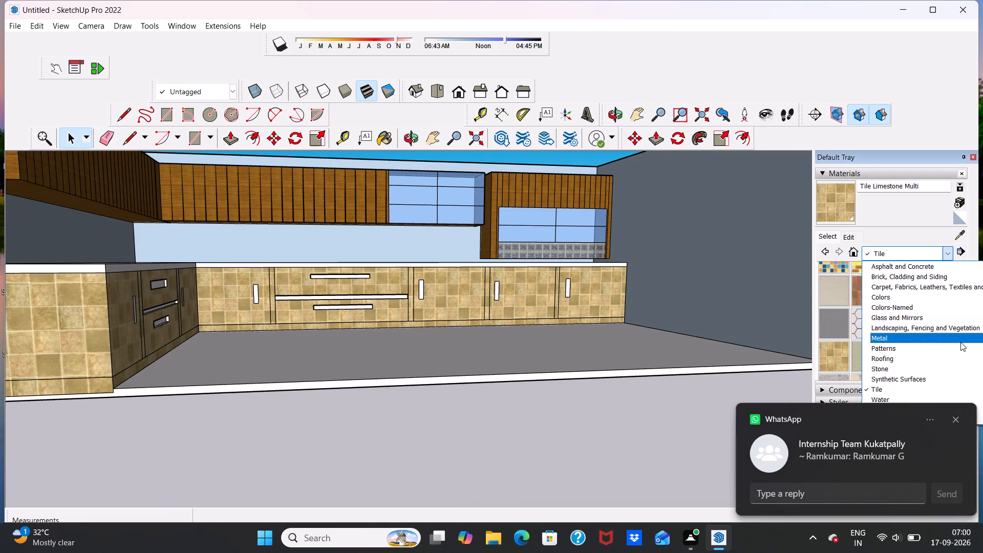
click(934, 298)
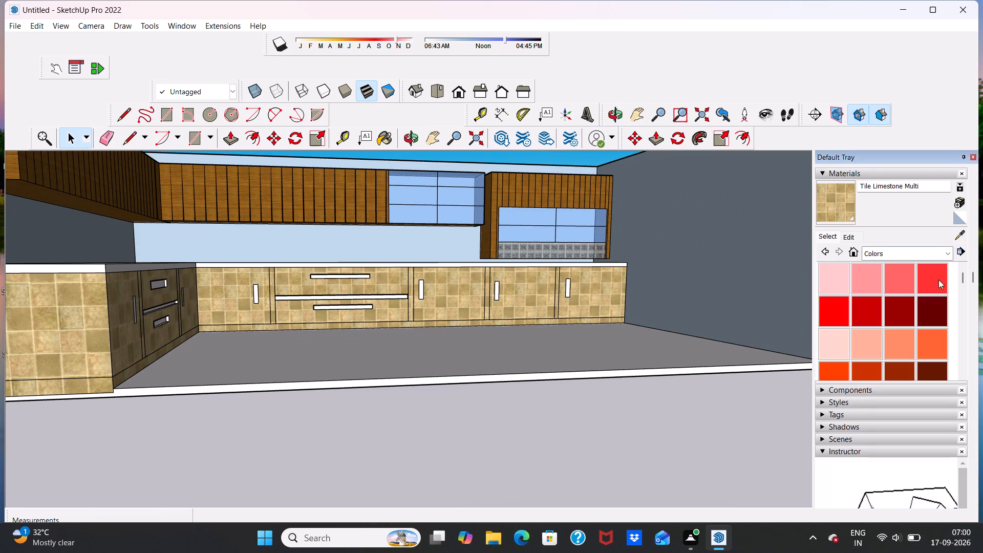
click(947, 254)
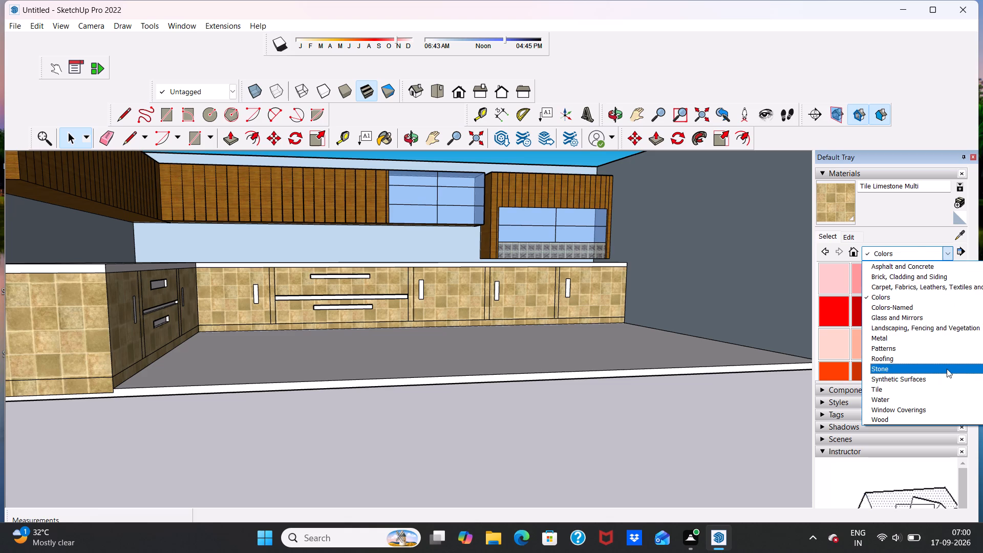
click(947, 374)
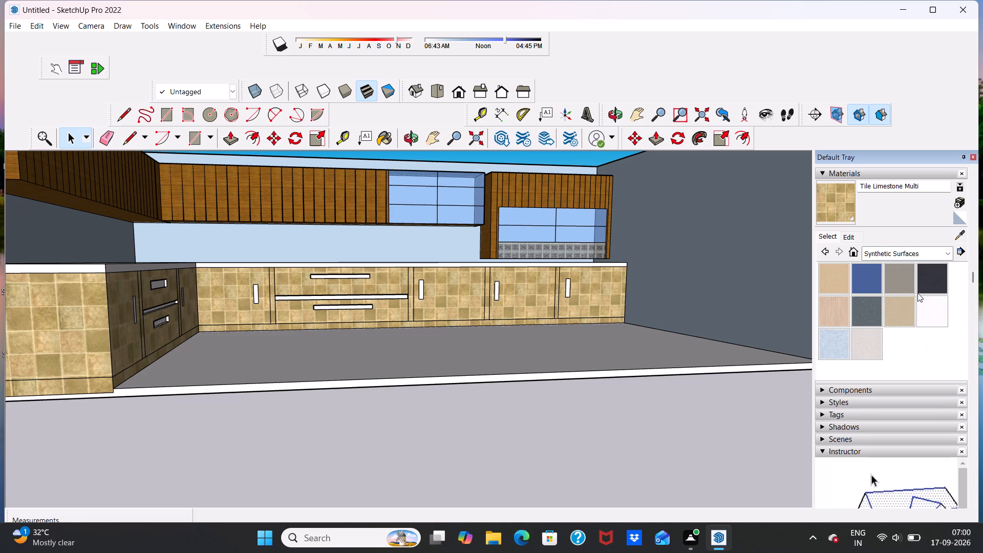
click(946, 252)
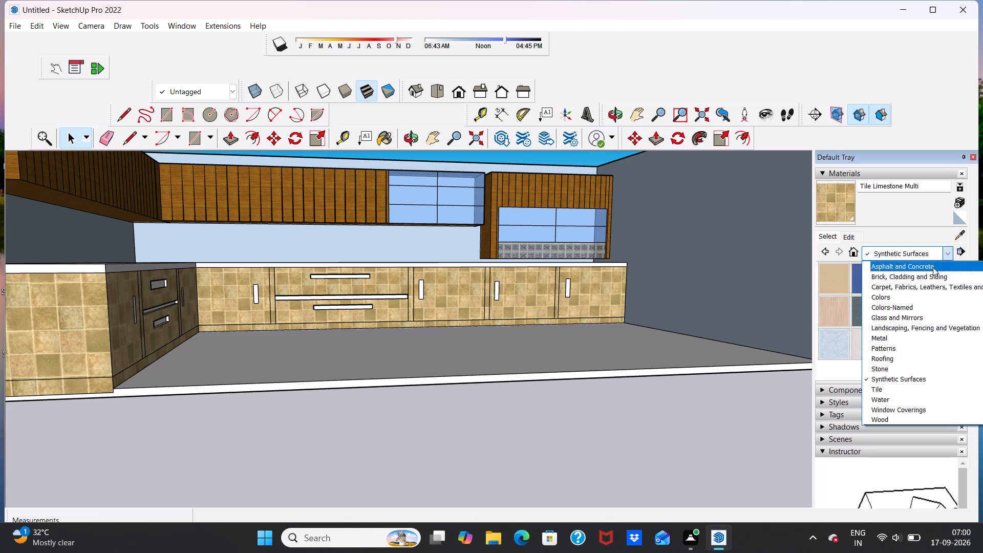
click(932, 267)
click(872, 283)
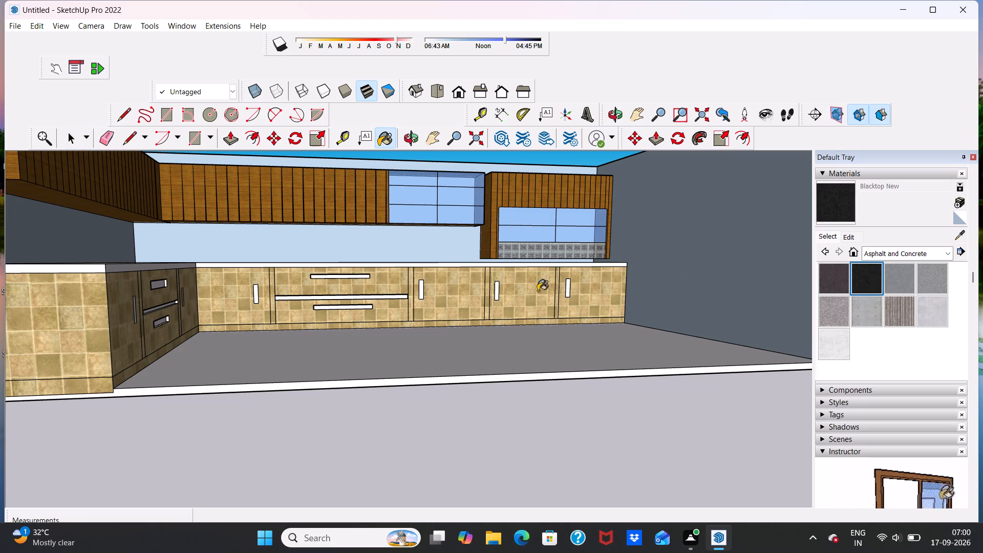
scroll(530, 291, up, 12)
scroll(295, 294, down, 11)
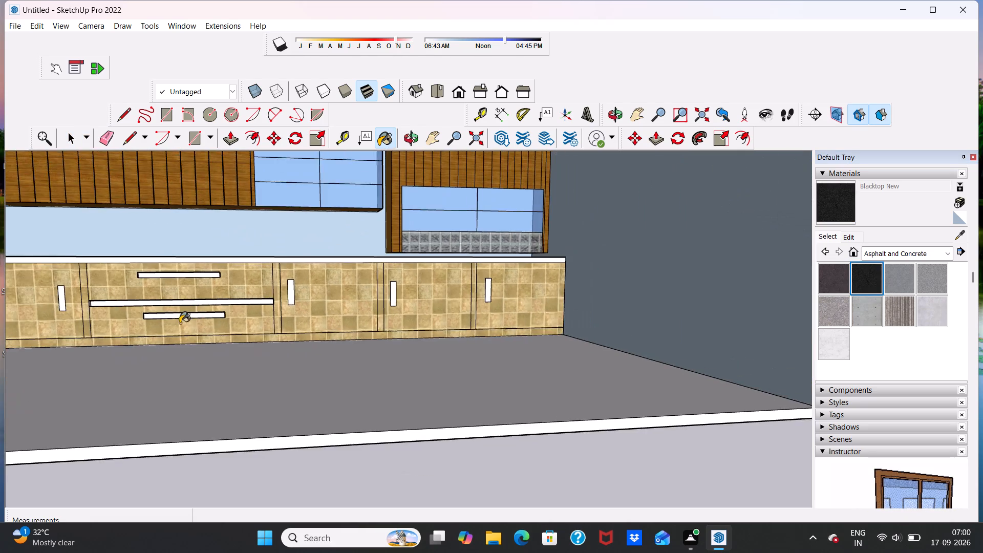
scroll(180, 323, up, 12)
click(222, 279)
Paint the rear face of the groove between the side wing's drawers with Blacktop New.
scroll(312, 280, down, 12)
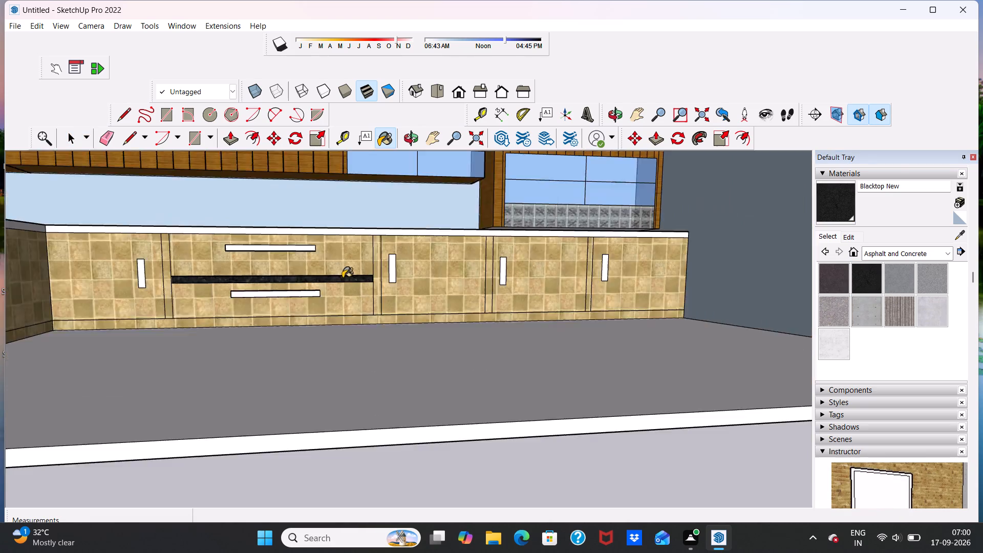
scroll(343, 278, down, 7)
scroll(210, 284, up, 12)
middle_drag(213, 271, 185, 295)
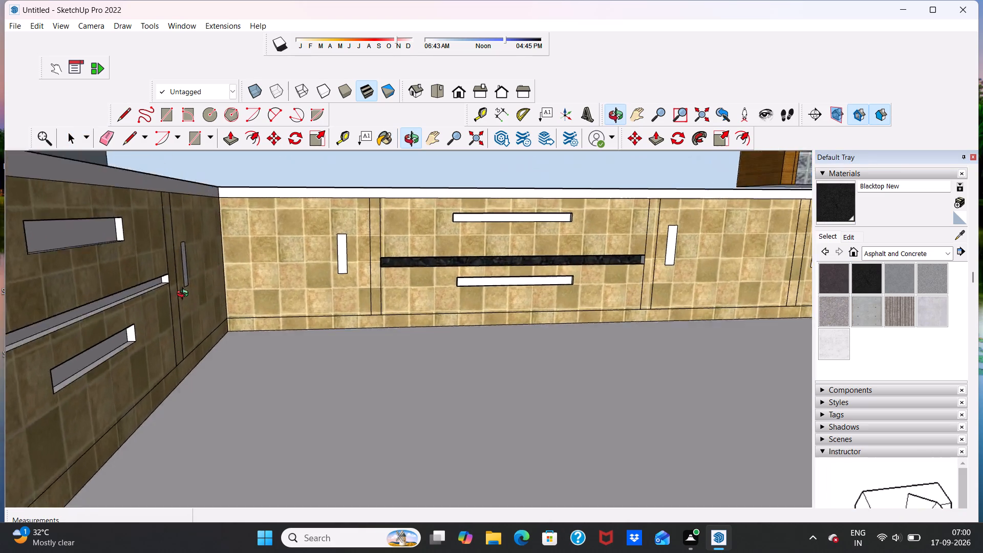
middle_drag(185, 295, 112, 293)
scroll(108, 264, up, 6)
click(124, 281)
Paint the rear, end and bottom faces of the side wing's upper drawer handle recess with Blacktop New.
scroll(216, 281, down, 3)
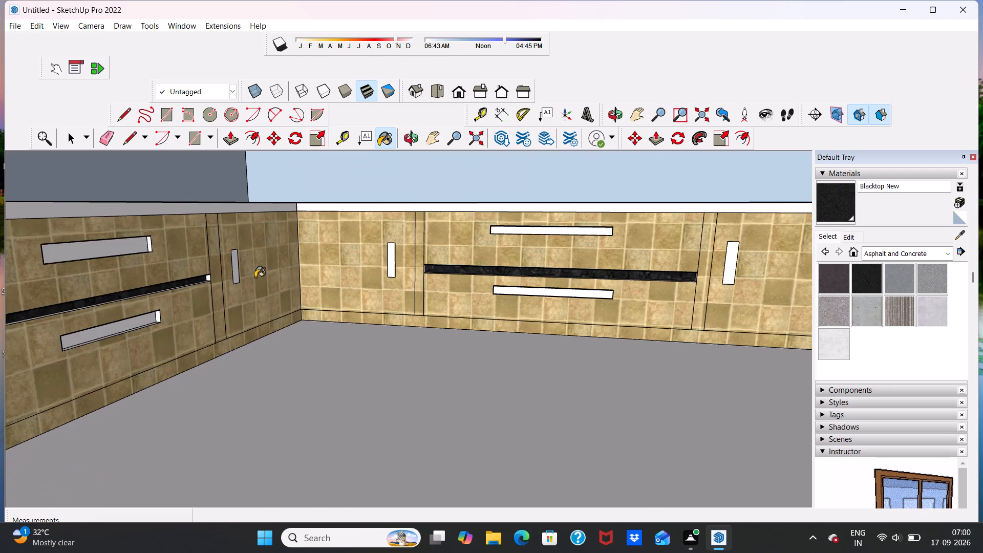
scroll(255, 278, down, 7)
scroll(118, 264, up, 6)
scroll(189, 268, up, 5)
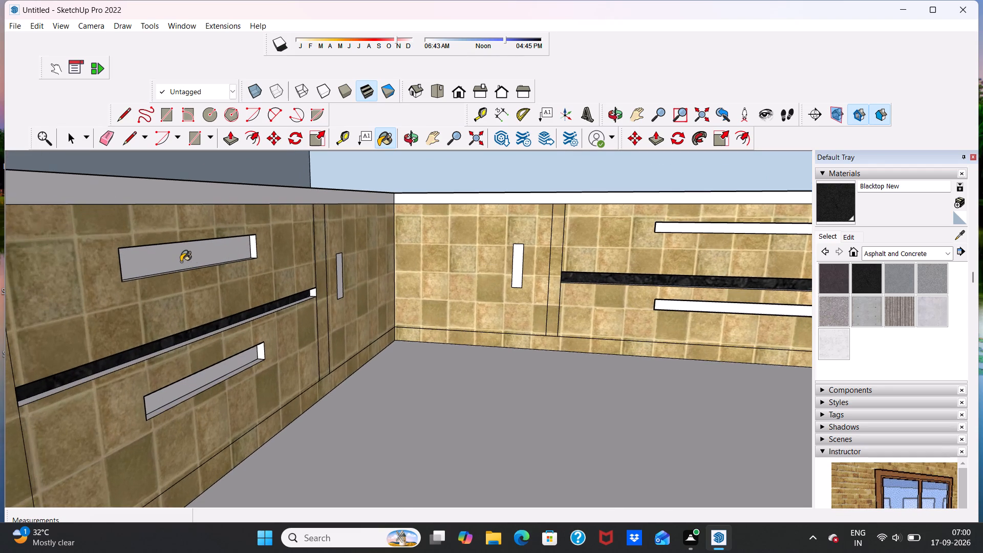
click(181, 260)
scroll(181, 260, down, 6)
scroll(223, 253, up, 5)
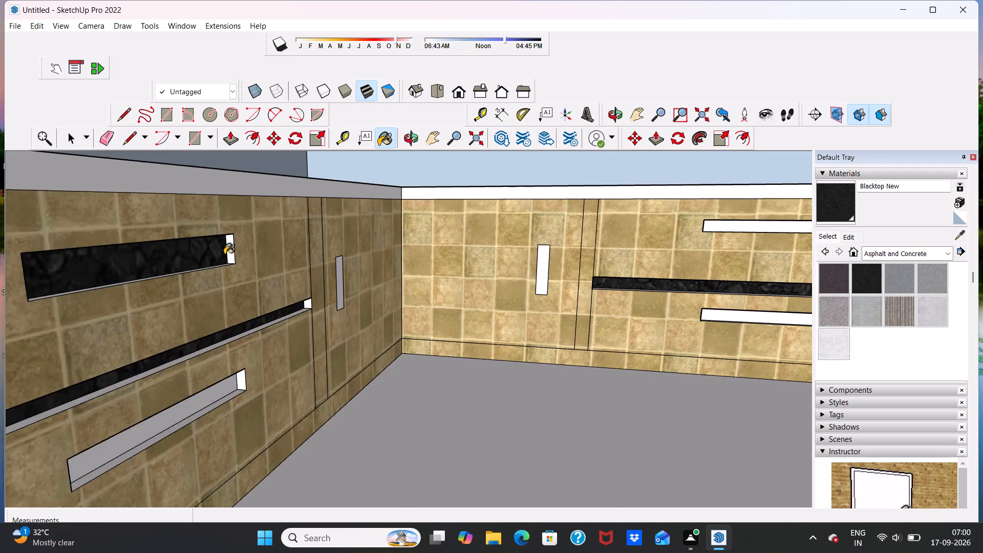
scroll(224, 254, up, 7)
click(231, 249)
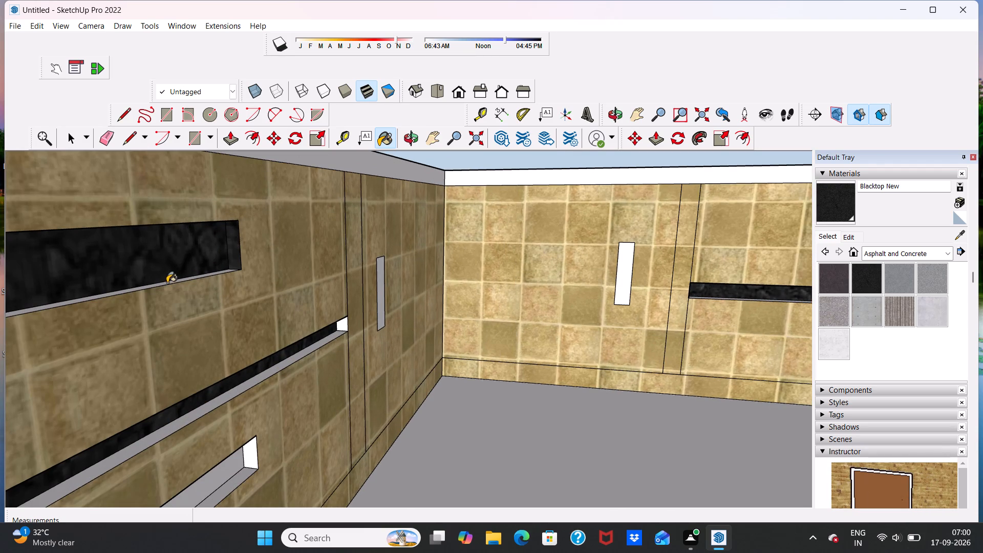
click(166, 282)
click(170, 281)
scroll(159, 284, up, 5)
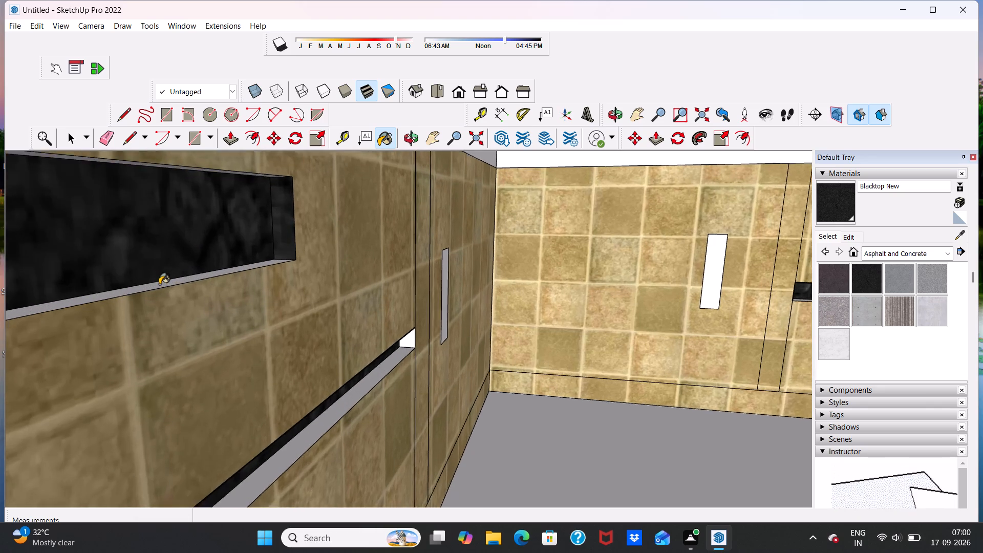
scroll(159, 284, up, 4)
click(163, 279)
scroll(198, 269, down, 7)
scroll(186, 276, up, 14)
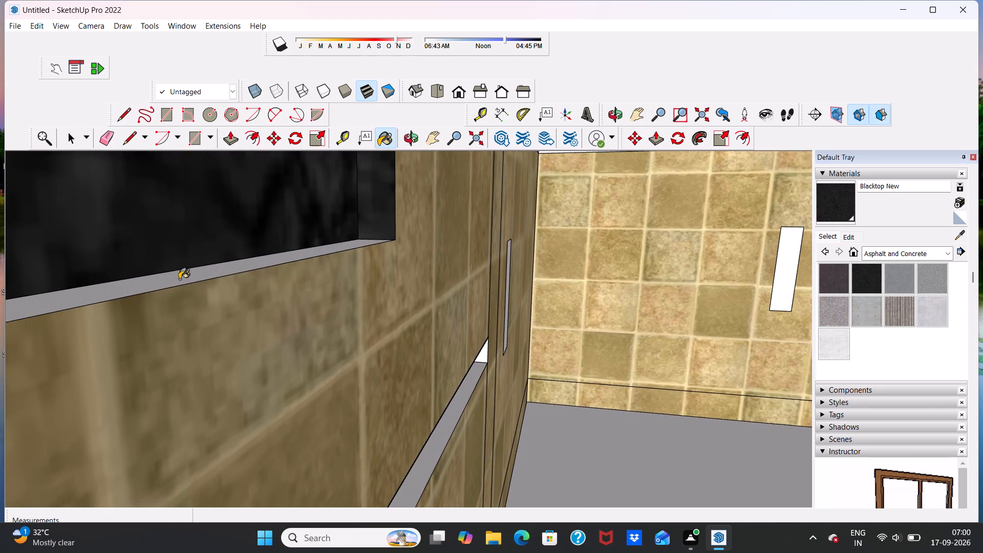
click(165, 280)
Paint the bottom face of the groove between the side wing's drawers with Blacktop New.
scroll(191, 269, down, 20)
scroll(191, 269, down, 2)
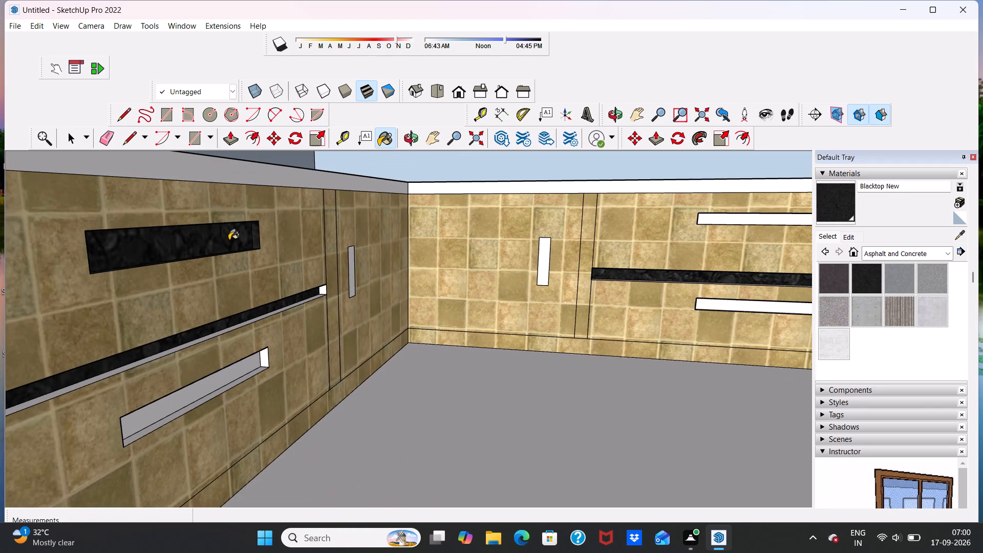
middle_drag(229, 241, 127, 260)
scroll(136, 253, down, 12)
scroll(93, 257, up, 11)
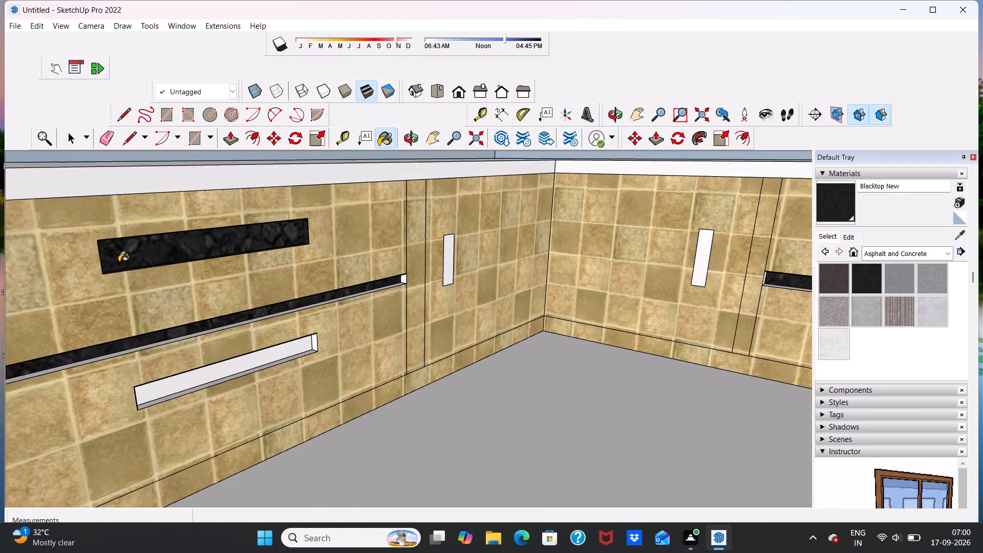
scroll(119, 262, up, 3)
middle_drag(121, 274, 81, 281)
scroll(98, 256, up, 17)
scroll(127, 249, down, 3)
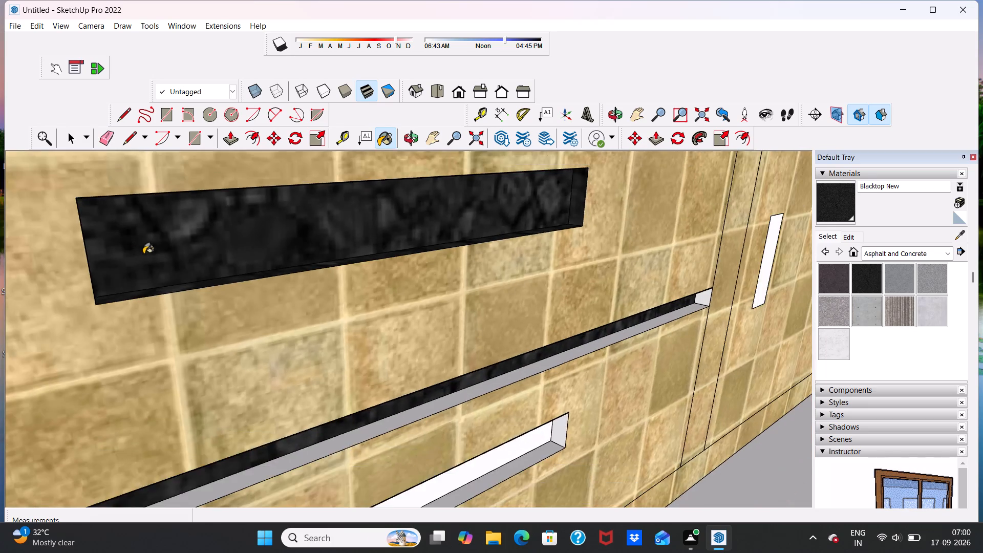
scroll(143, 254, down, 20)
scroll(143, 254, down, 4)
scroll(192, 297, up, 18)
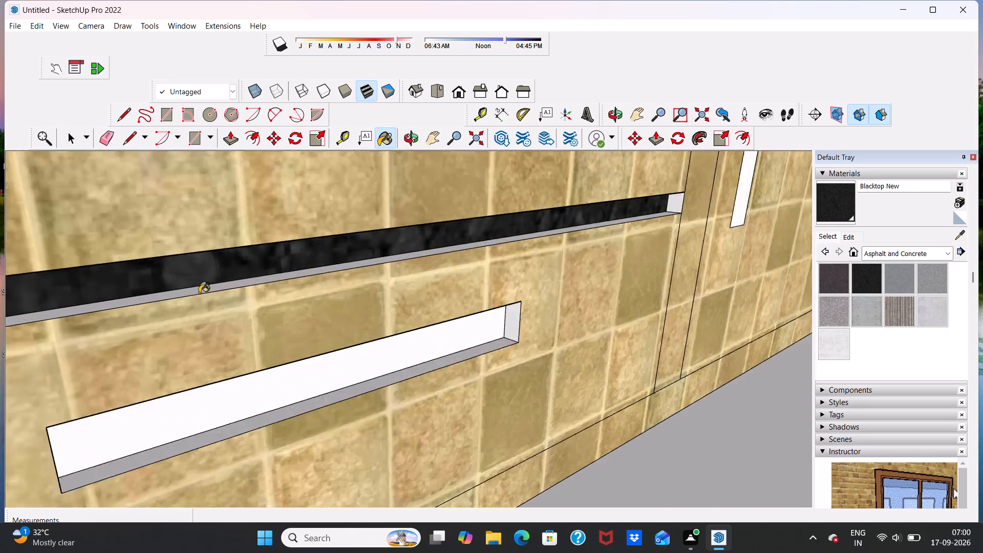
scroll(199, 293, up, 8)
click(203, 286)
scroll(205, 289, down, 20)
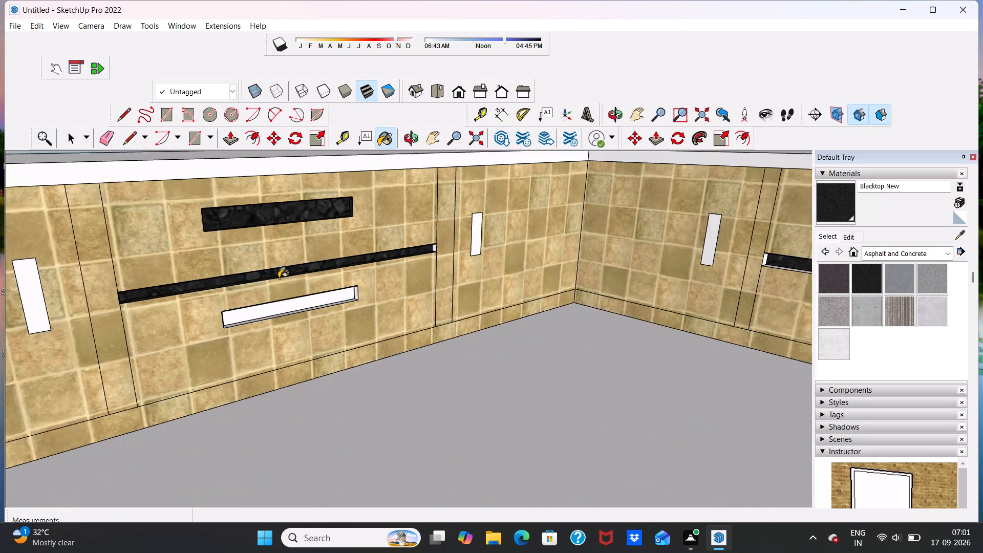
Paint the bottom face and the corner-side end of the groove between the back run's drawers with Blacktop New.
scroll(279, 278, down, 12)
scroll(526, 275, up, 10)
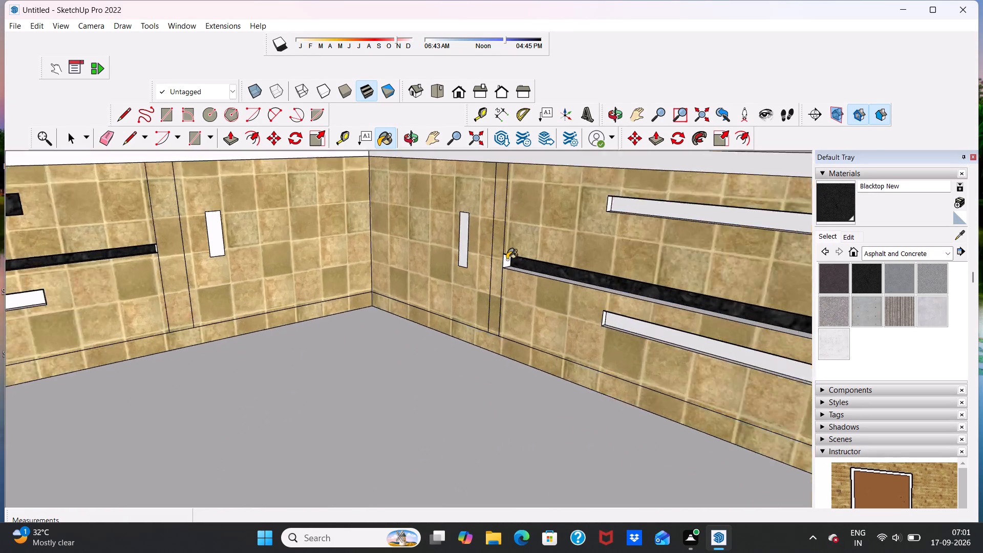
scroll(507, 260, up, 15)
click(516, 286)
click(471, 255)
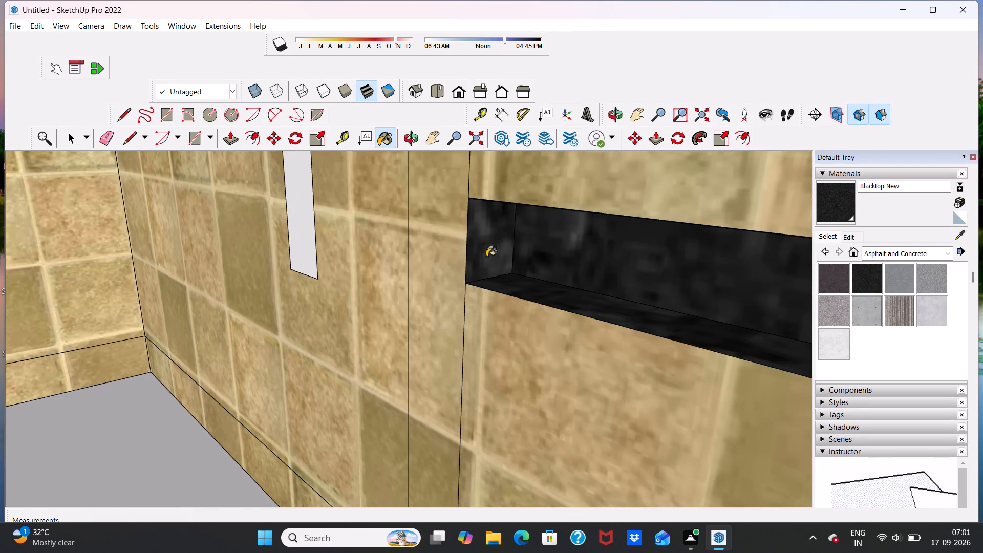
Paint the door handle nearest the side wing's open end with Blacktop Old 01.
scroll(495, 271, down, 20)
scroll(495, 271, down, 17)
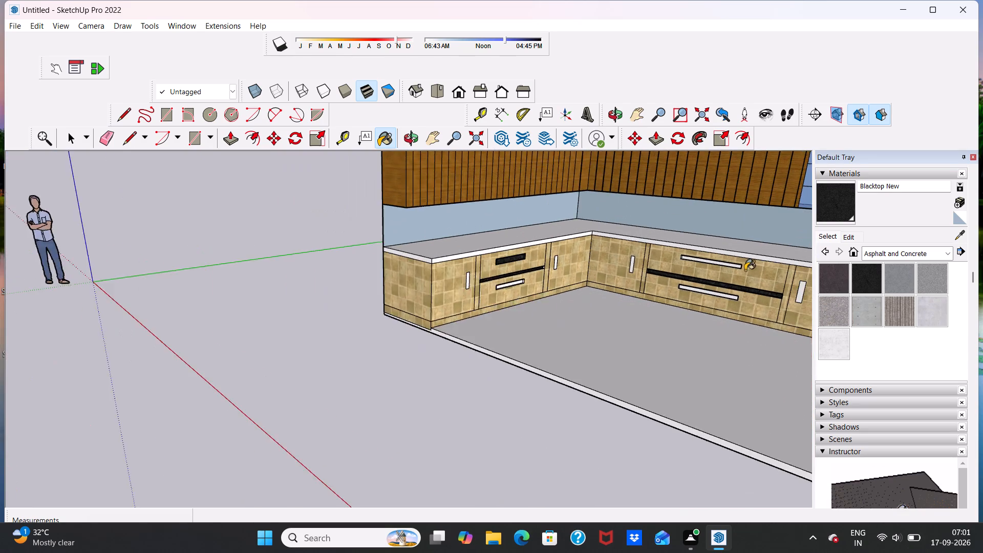
scroll(712, 294, down, 18)
scroll(671, 288, up, 11)
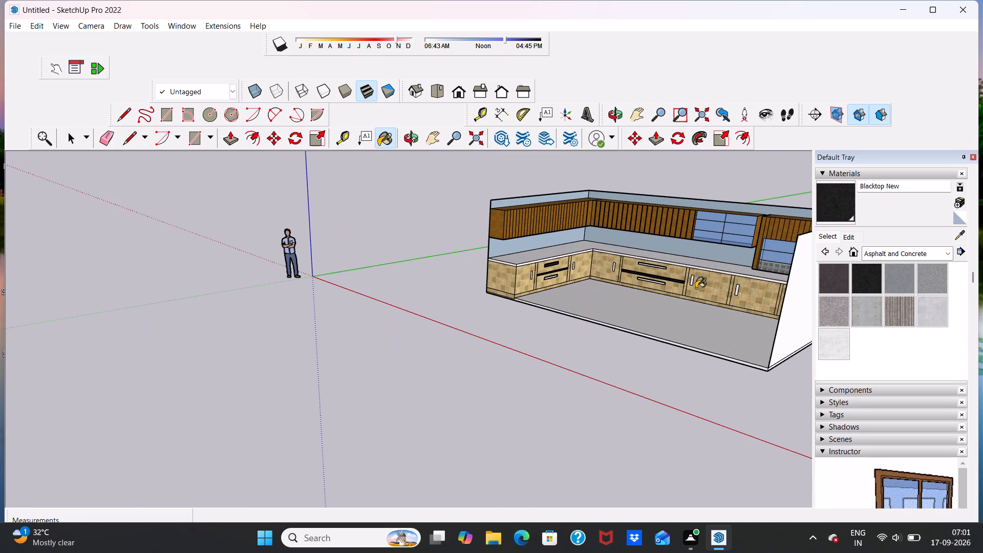
scroll(650, 282, up, 4)
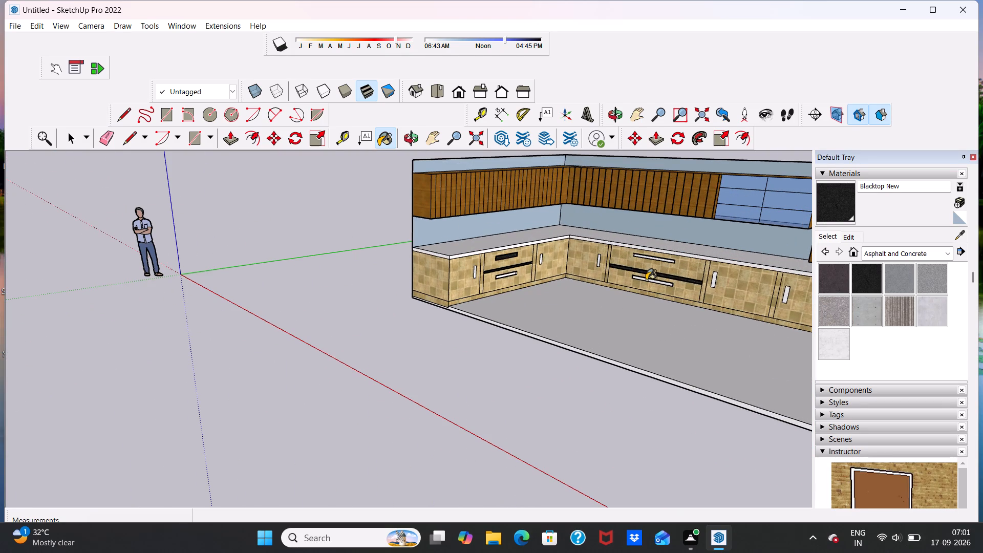
key(space)
scroll(645, 274, down, 10)
scroll(691, 269, up, 12)
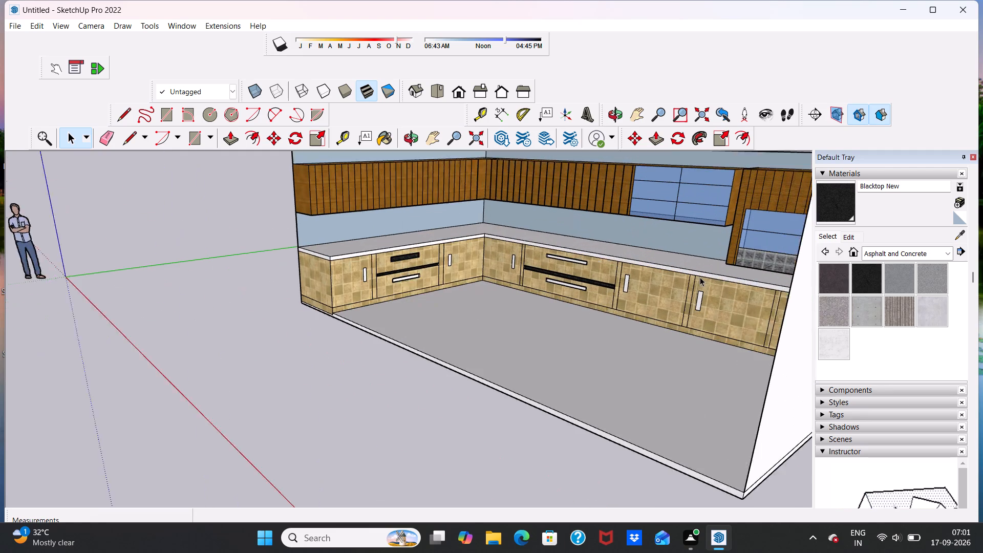
scroll(700, 277, up, 1)
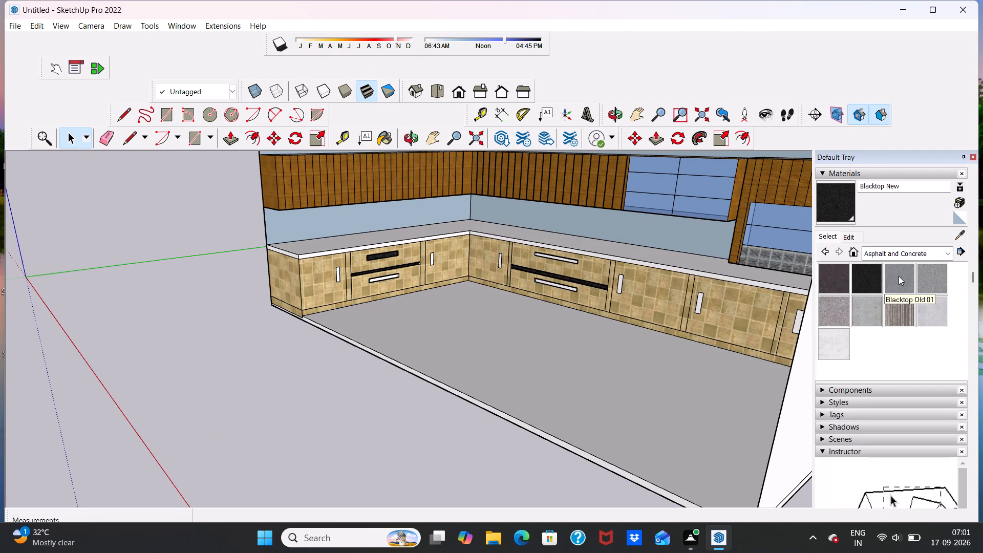
click(899, 276)
scroll(342, 263, up, 14)
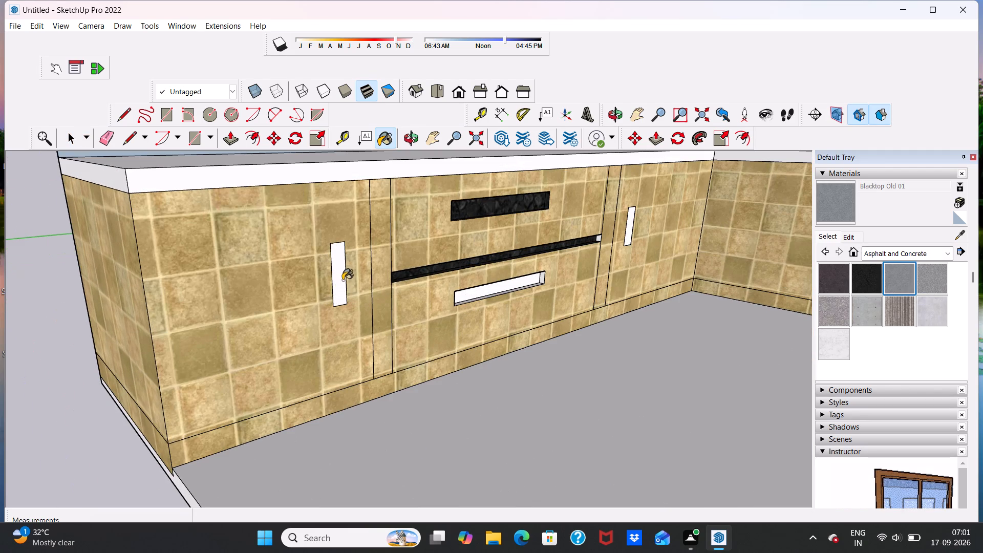
click(341, 281)
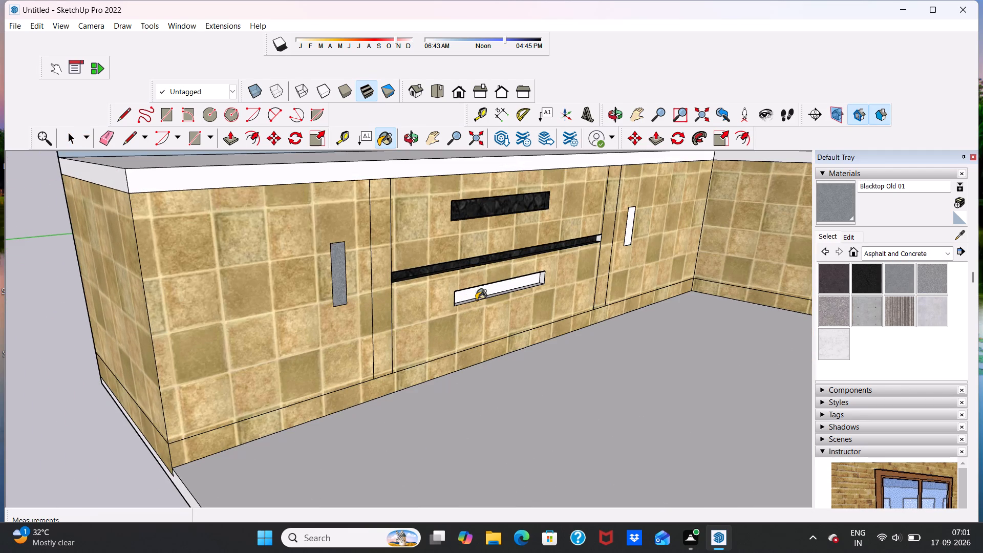
Paint the rear, bottom and corner-side end faces of the side wing's lower drawer handle recess with Blacktop Old 01.
scroll(518, 298, up, 11)
click(410, 282)
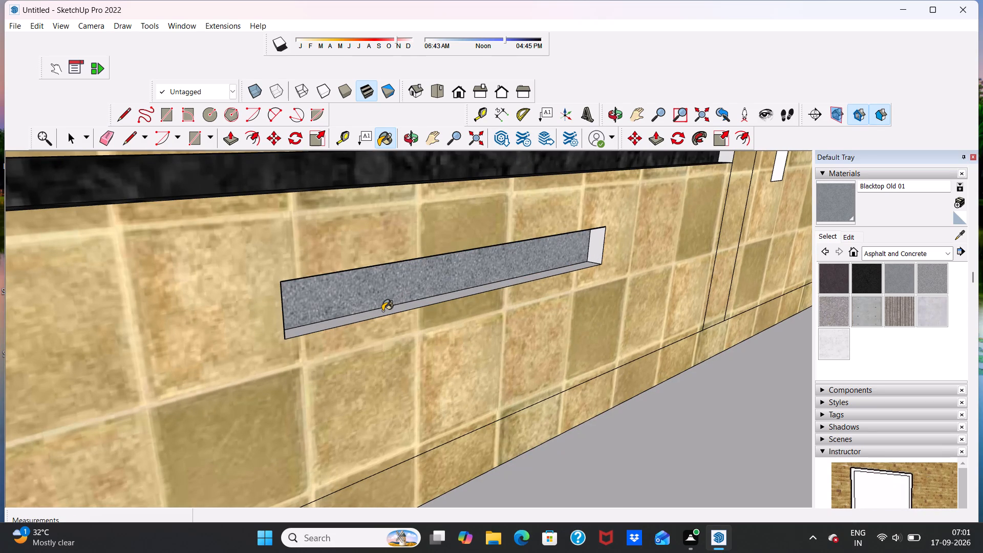
click(382, 311)
scroll(448, 290, down, 6)
scroll(521, 266, up, 6)
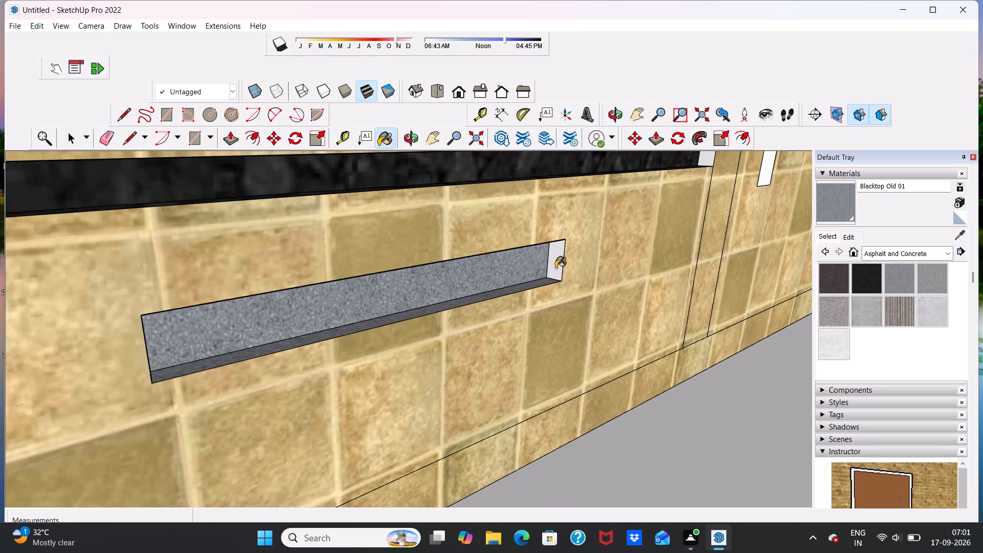
click(555, 268)
scroll(547, 282, down, 20)
scroll(563, 258, up, 13)
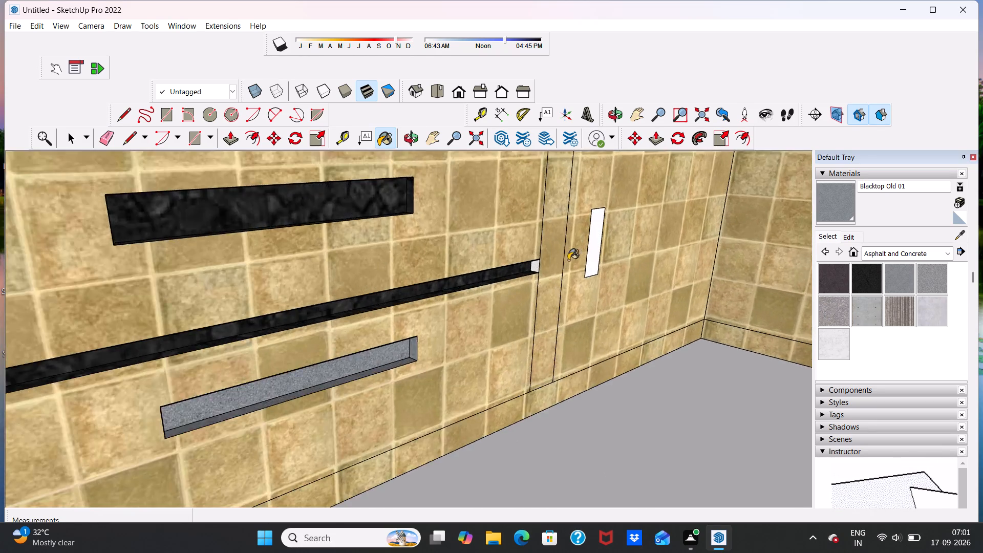
Paint the corner-side end of the groove between the side wing's drawers with Blacktop Old 01.
scroll(568, 260, up, 11)
click(528, 269)
scroll(531, 266, down, 17)
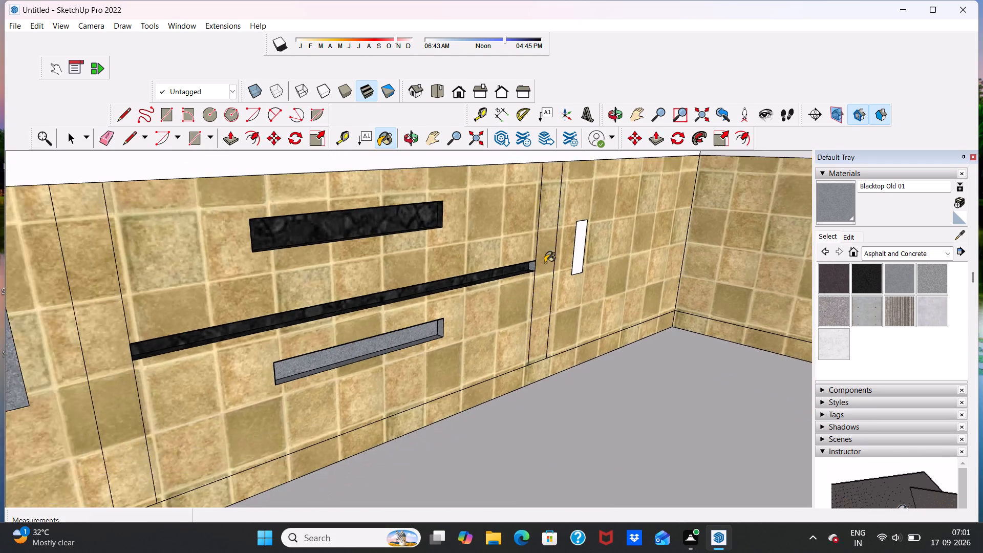
Paint the two door handles on either side of the inner corner with Blacktop Old 01.
scroll(567, 253, up, 6)
click(575, 251)
scroll(584, 254, down, 14)
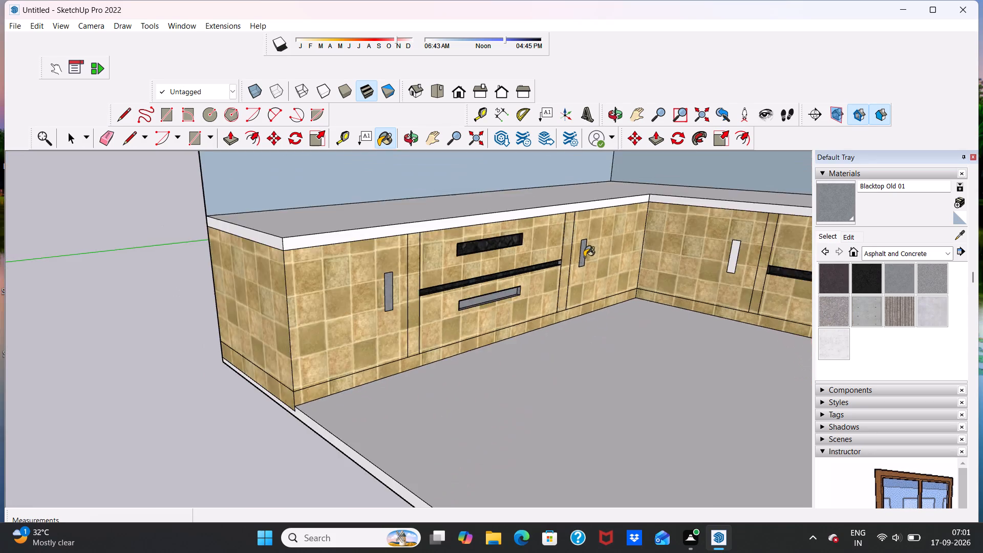
scroll(584, 257, down, 12)
scroll(645, 263, up, 7)
scroll(591, 253, up, 18)
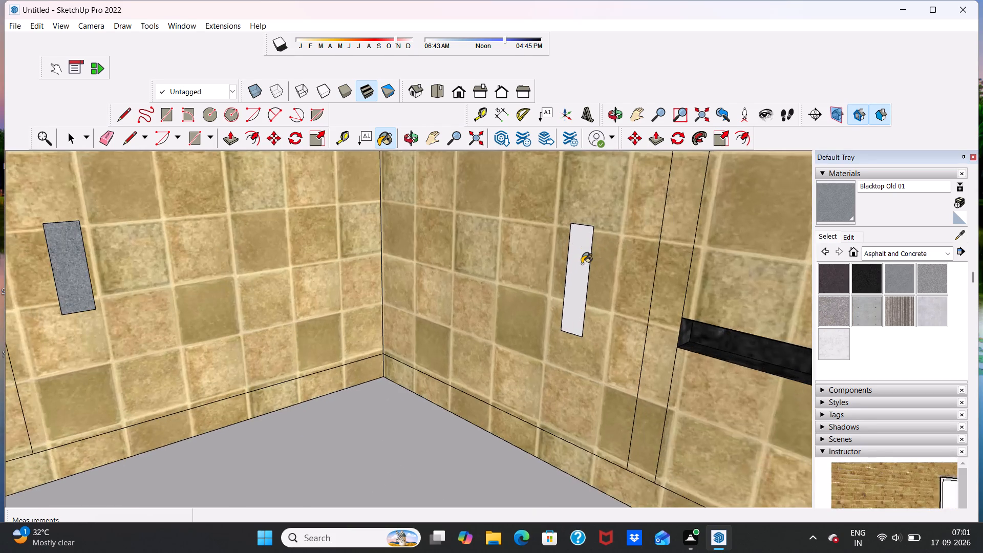
click(582, 264)
scroll(582, 264, down, 20)
scroll(676, 261, up, 4)
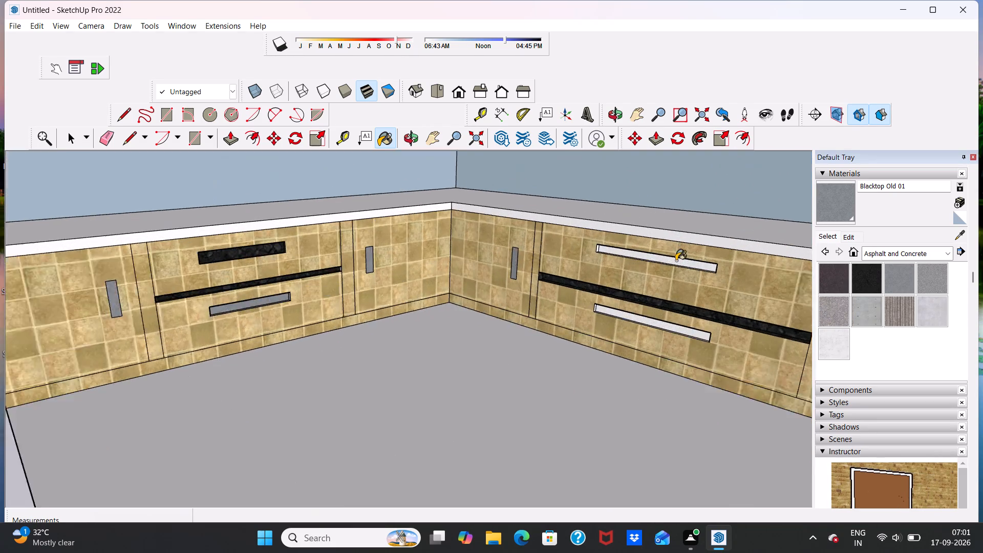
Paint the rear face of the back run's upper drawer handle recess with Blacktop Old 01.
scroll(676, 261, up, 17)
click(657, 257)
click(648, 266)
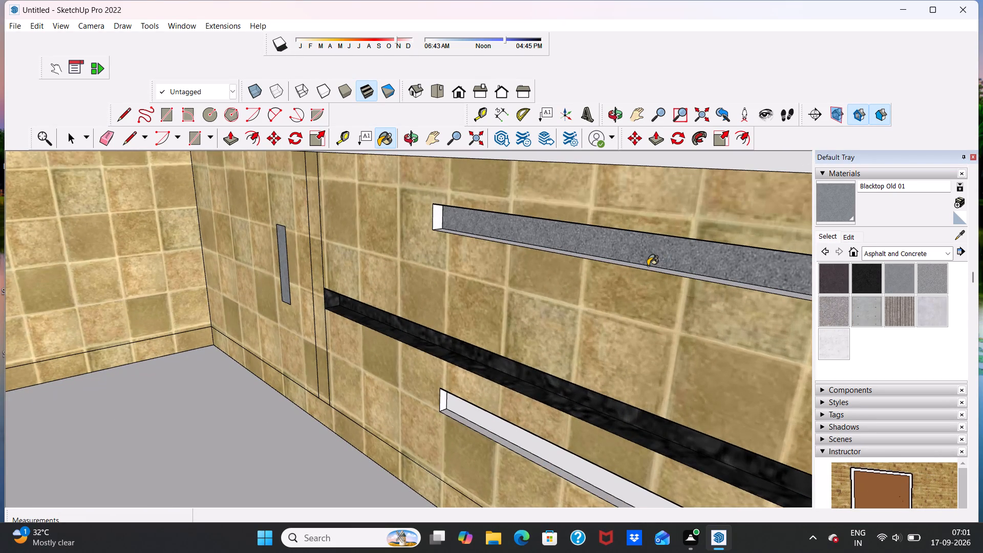
Paint the rear, bottom and corner-side end faces of the back run's upper drawer handle recess with Blacktop New.
click(859, 283)
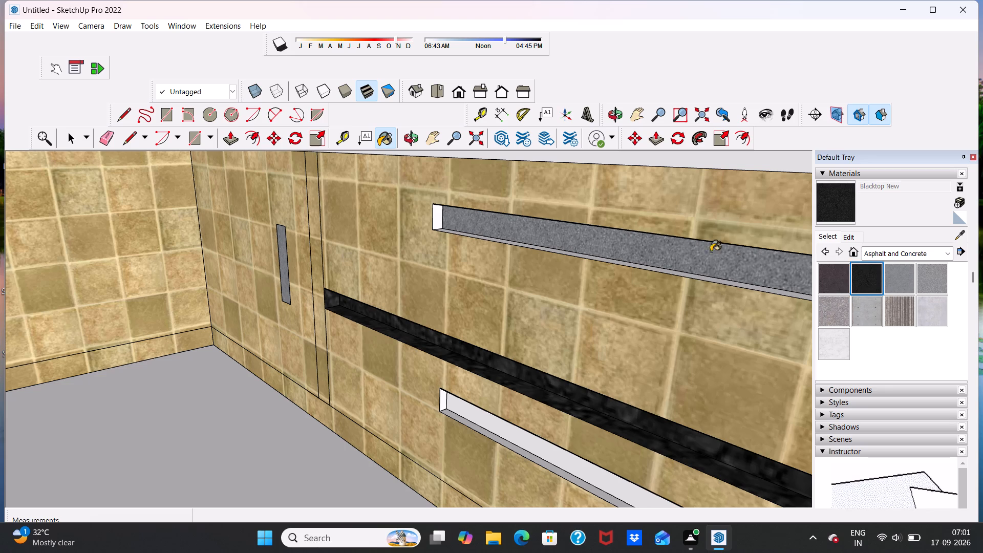
click(696, 257)
scroll(679, 267, up, 12)
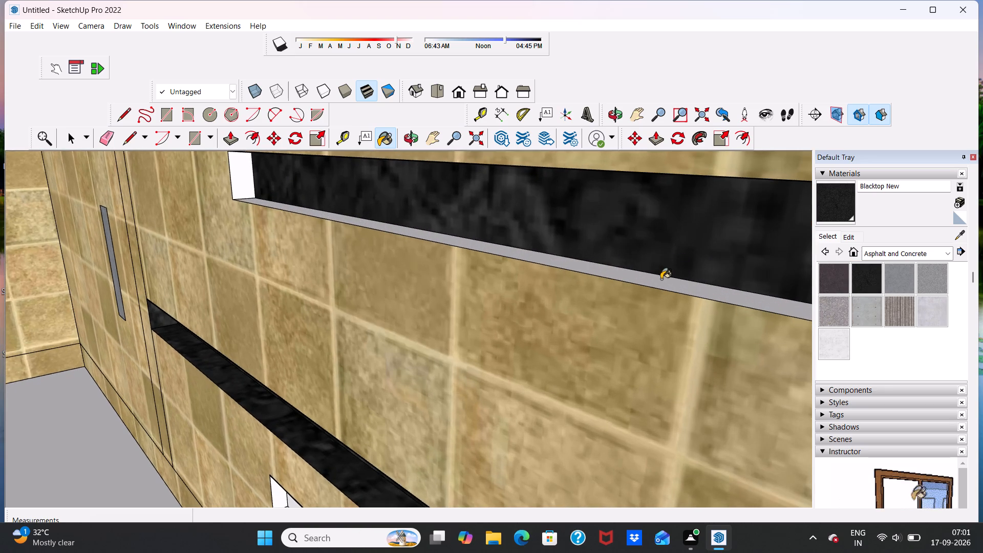
click(661, 279)
scroll(661, 279, down, 19)
scroll(526, 236, up, 7)
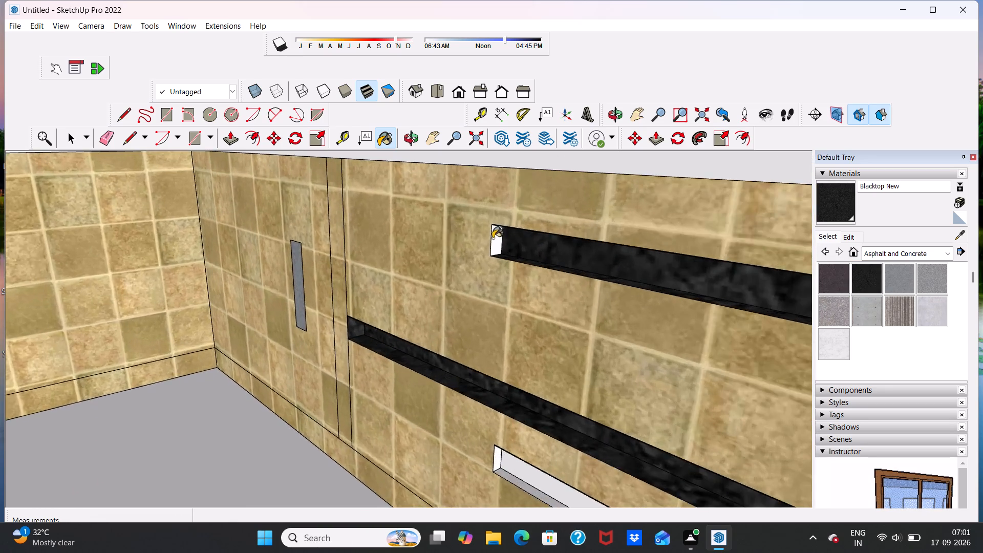
scroll(493, 238, up, 10)
click(500, 242)
scroll(500, 244, down, 20)
scroll(500, 244, down, 5)
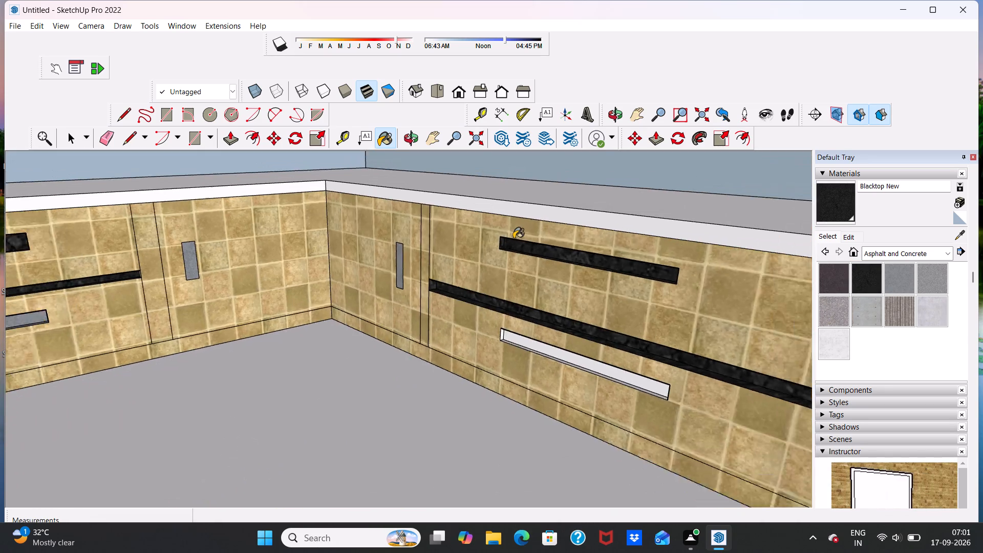
Paint the end face farthest from the corner in the back run's upper drawer handle recess with Blacktop New.
scroll(514, 239, down, 2)
middle_drag(521, 253, 638, 267)
scroll(608, 251, up, 12)
middle_drag(597, 245, 712, 238)
scroll(598, 246, up, 1)
scroll(636, 212, up, 11)
click(612, 200)
scroll(607, 207, down, 2)
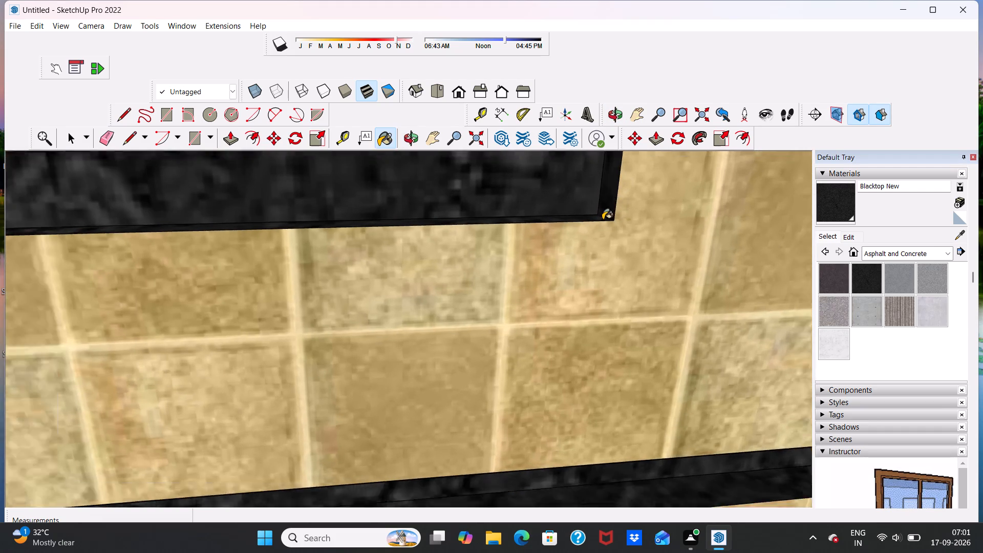
scroll(603, 220, up, 1)
scroll(603, 220, down, 20)
scroll(603, 220, down, 5)
Paint the end farthest from the corner of the groove between the back run's drawers with Blacktop New.
scroll(642, 250, up, 16)
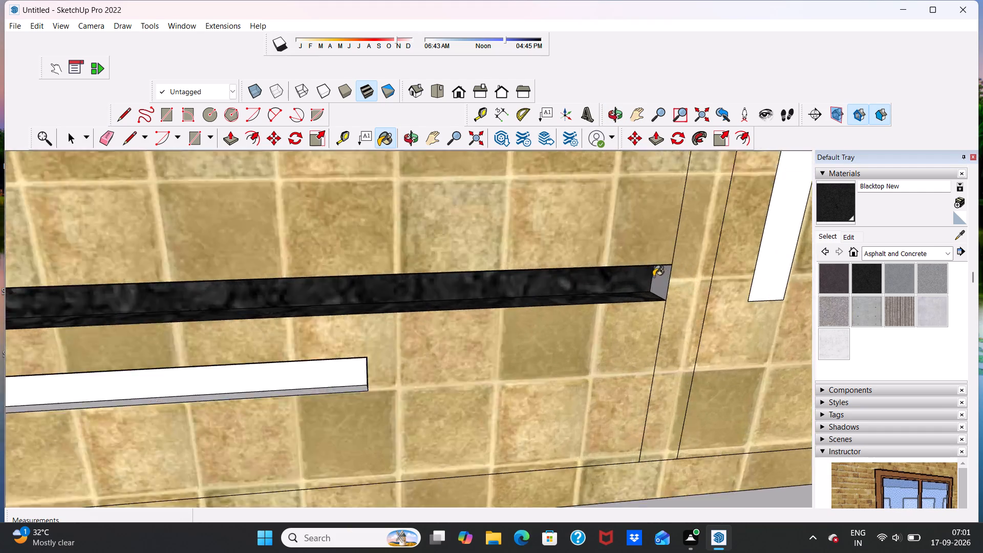
scroll(653, 276, up, 8)
click(665, 280)
scroll(659, 277, down, 5)
scroll(659, 278, up, 1)
scroll(659, 278, down, 18)
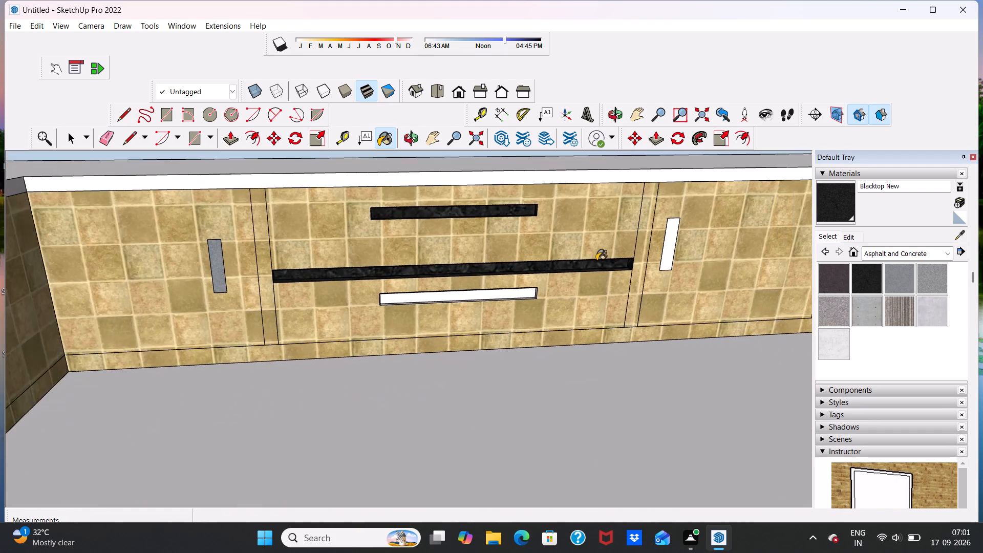
Paint the rear and bottom faces of the back run's lower drawer handle recess with Blacktop Old 01.
scroll(514, 334, down, 1)
middle_drag(513, 334, 486, 286)
scroll(482, 293, down, 11)
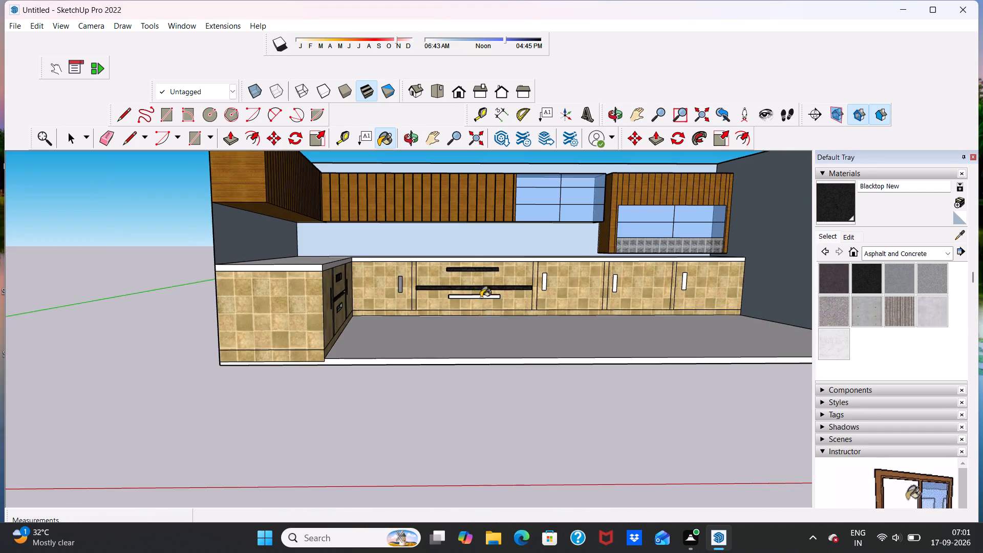
scroll(491, 315, up, 7)
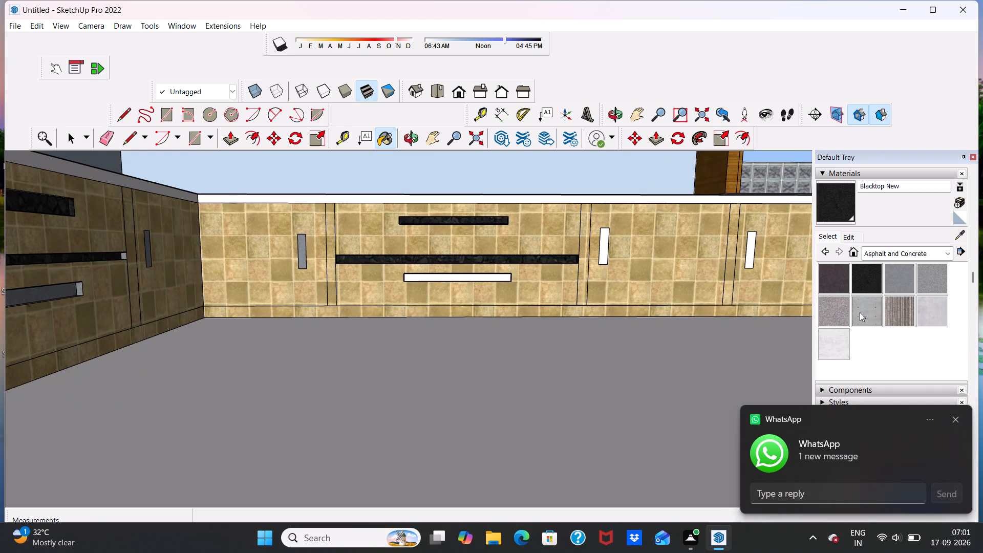
click(899, 276)
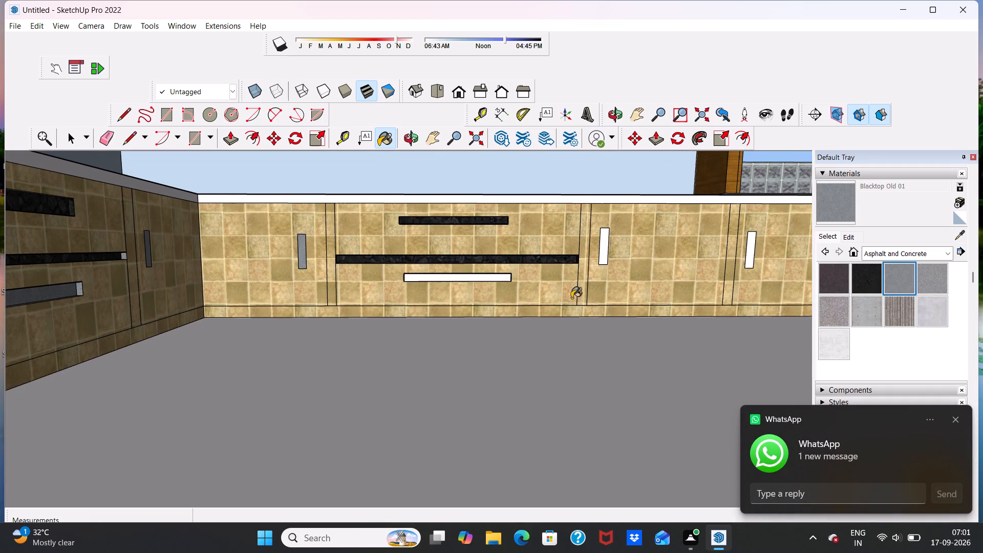
scroll(464, 271, up, 8)
click(461, 285)
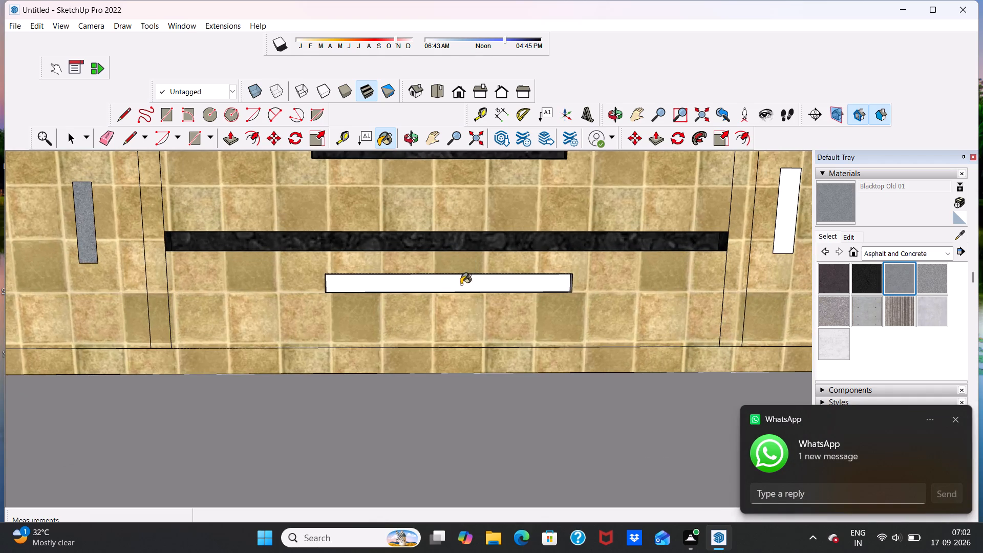
scroll(452, 285, up, 1)
middle_drag(452, 285, 461, 322)
scroll(447, 301, up, 8)
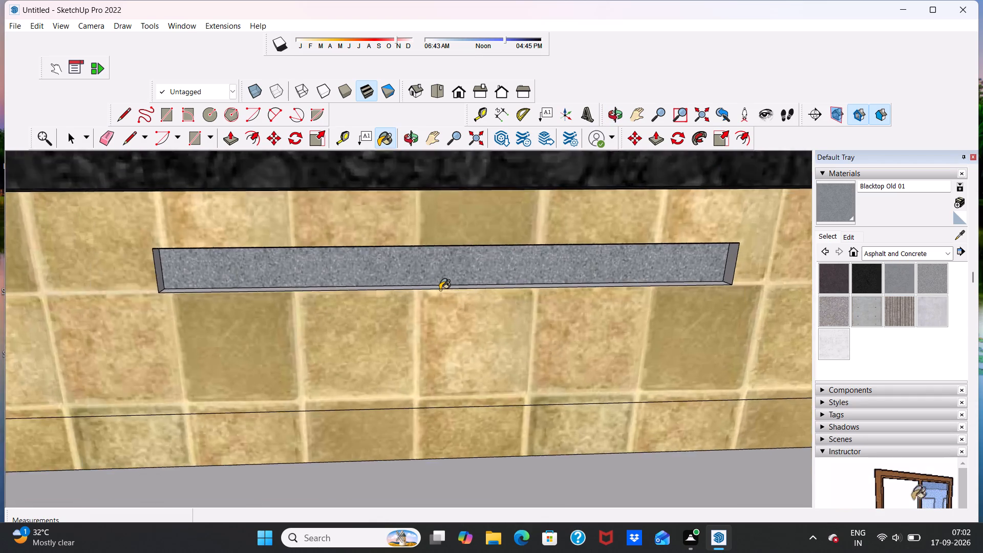
scroll(440, 290, up, 7)
click(424, 285)
scroll(429, 281, down, 13)
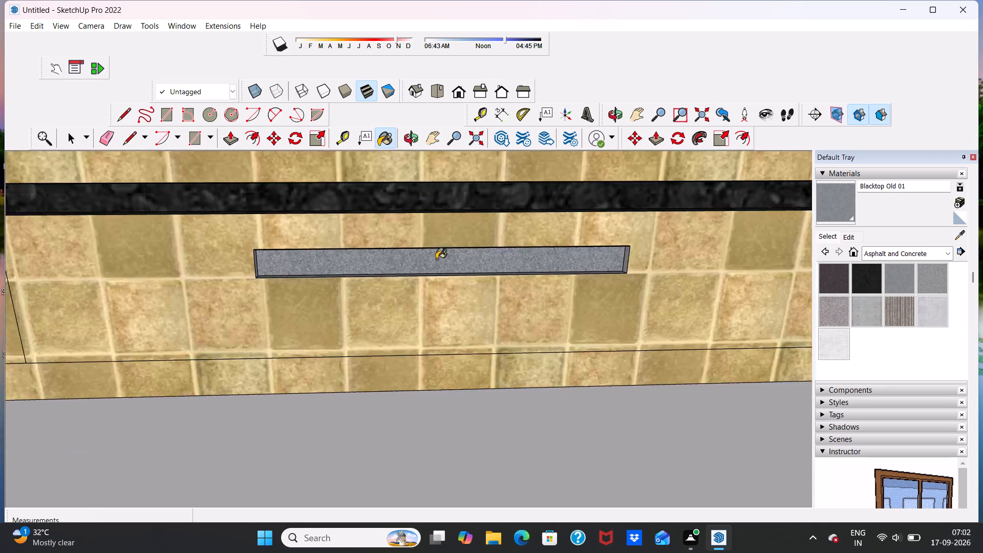
Paint the three door handles on the back run beyond the drawers with Blacktop Old 01.
scroll(436, 259, down, 20)
scroll(540, 260, up, 14)
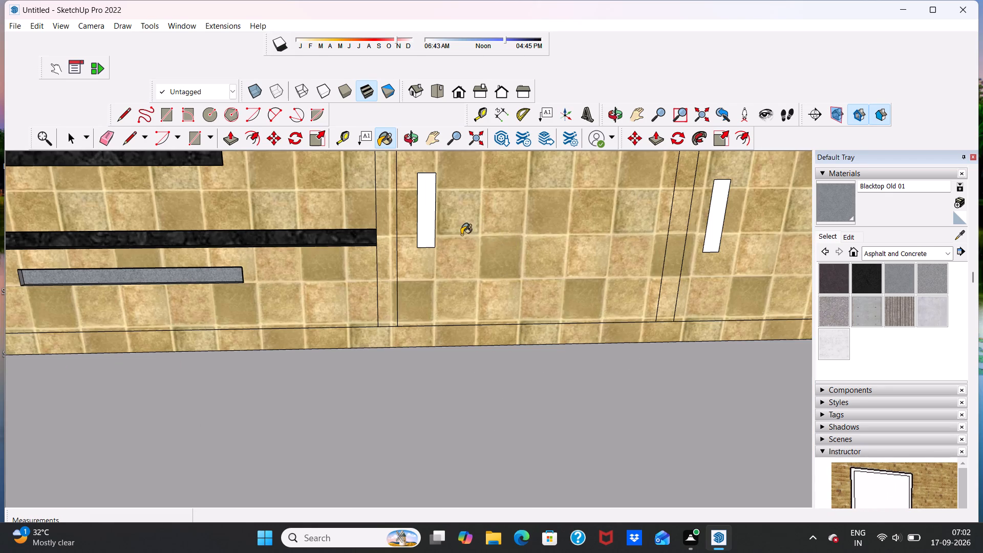
click(423, 233)
scroll(433, 251, down, 18)
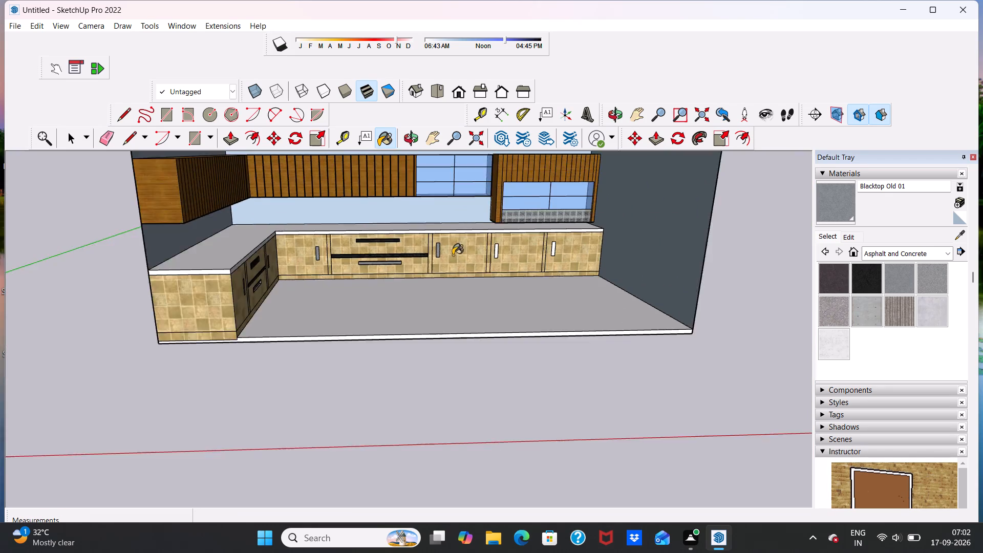
scroll(491, 257, up, 13)
click(487, 248)
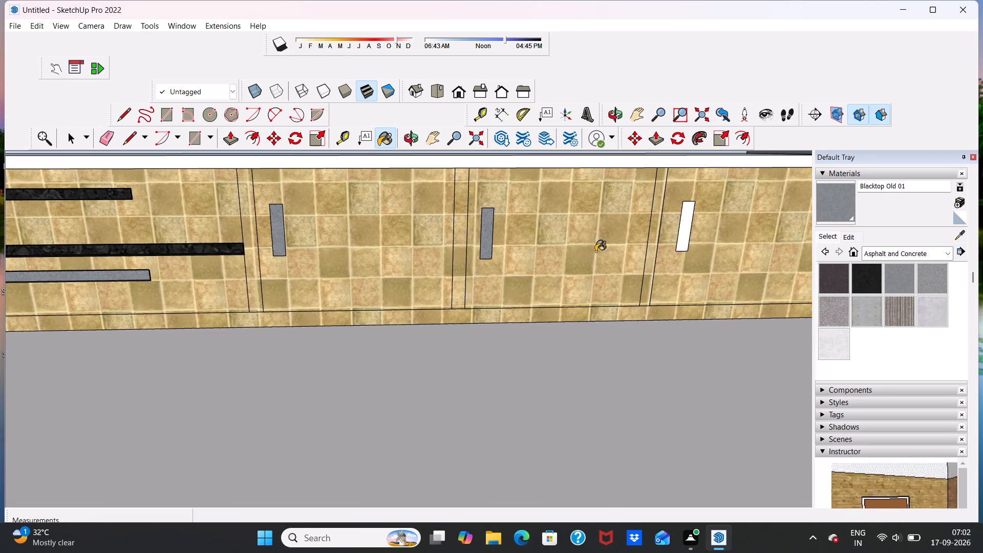
click(685, 242)
scroll(681, 242, down, 17)
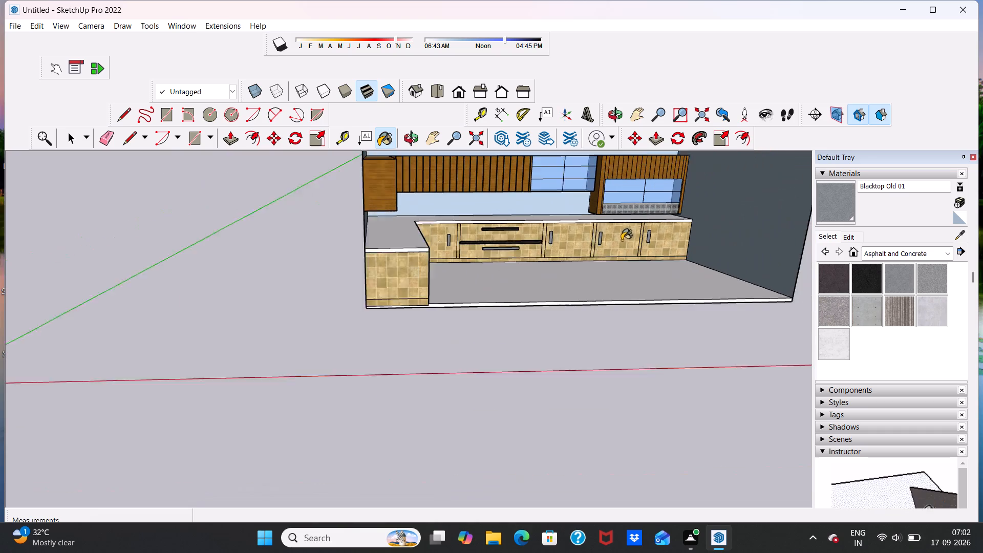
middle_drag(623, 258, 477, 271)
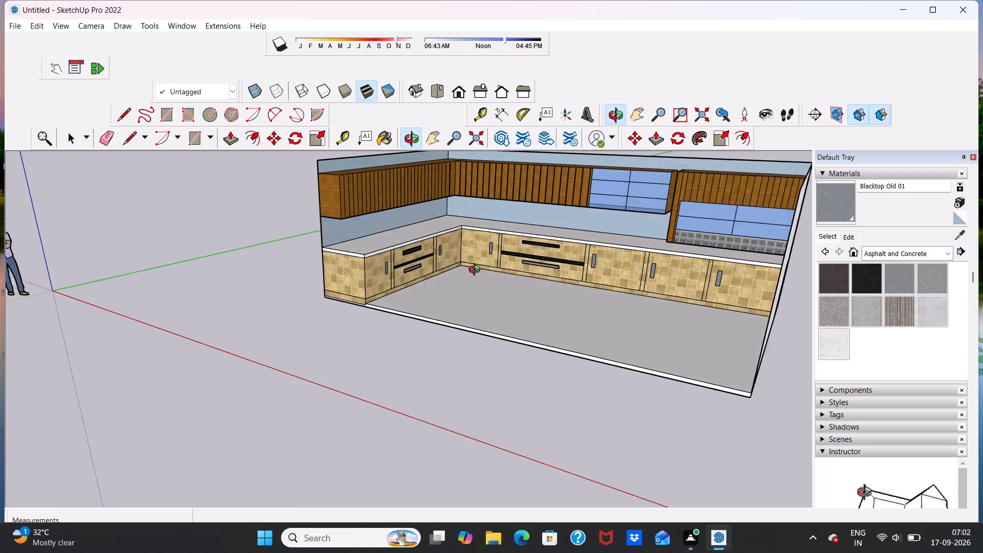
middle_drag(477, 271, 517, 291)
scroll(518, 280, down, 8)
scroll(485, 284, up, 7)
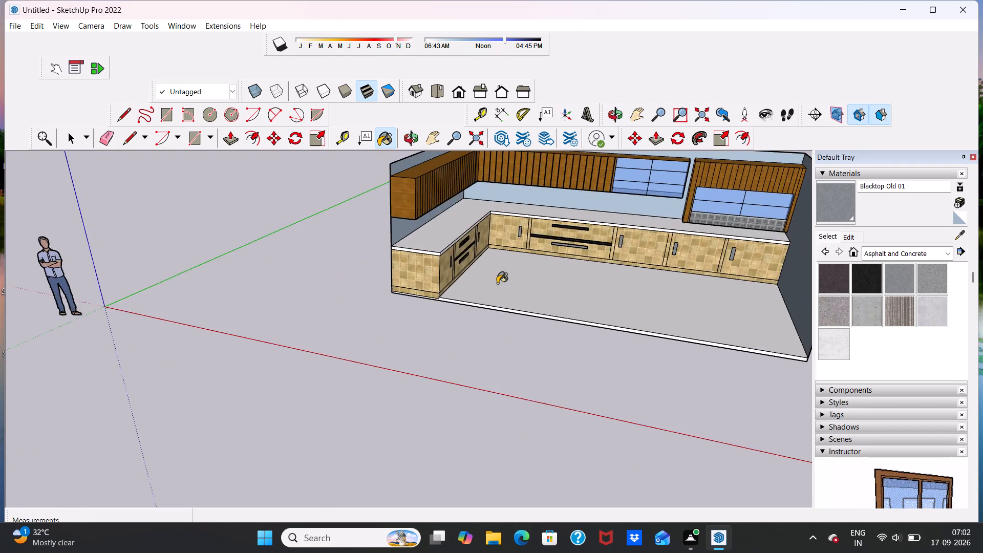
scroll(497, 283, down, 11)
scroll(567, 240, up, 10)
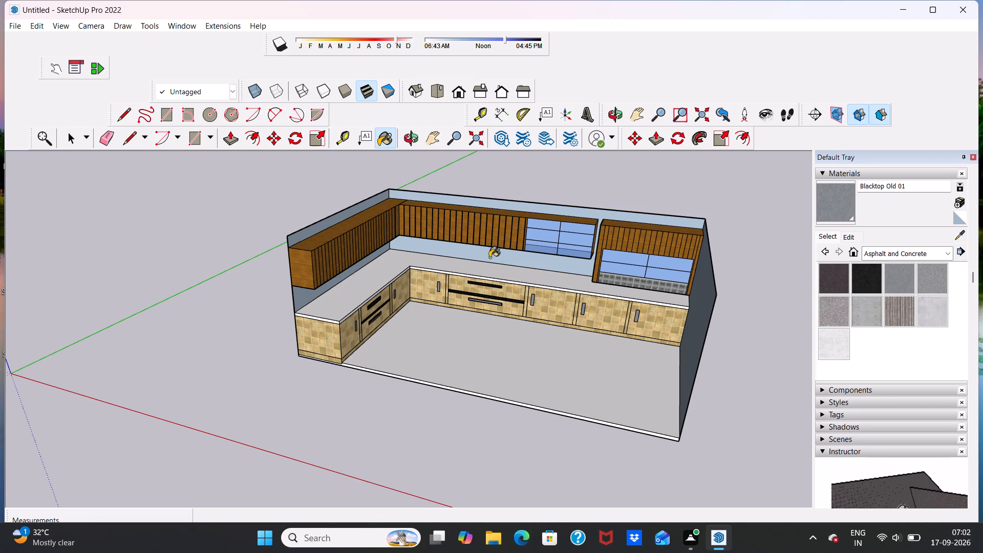
Paint the top face of the L-shaped countertop with Concrete Tile from the Tile materials.
scroll(491, 257, down, 6)
scroll(469, 287, up, 7)
scroll(472, 263, down, 5)
scroll(422, 207, up, 7)
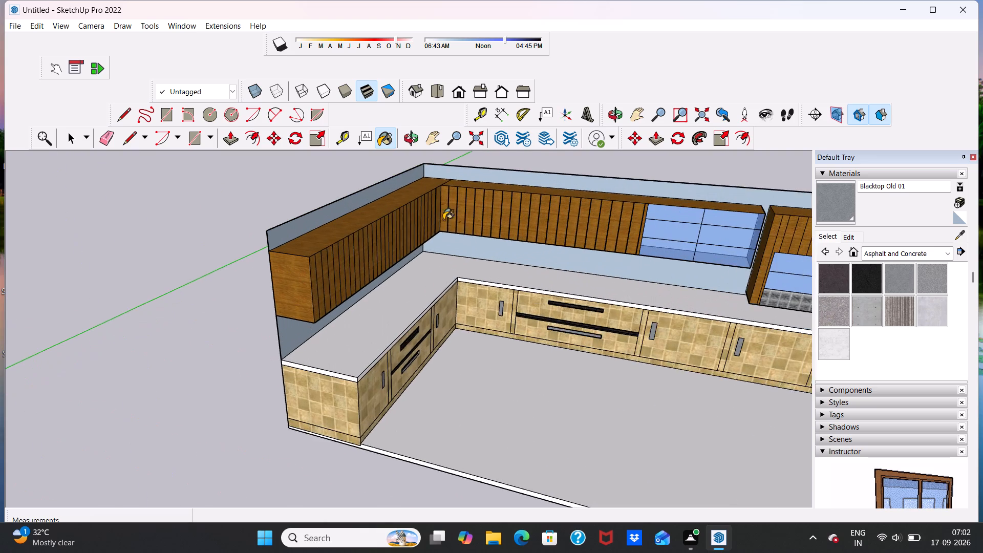
scroll(458, 236, up, 2)
scroll(458, 235, down, 5)
scroll(483, 264, up, 3)
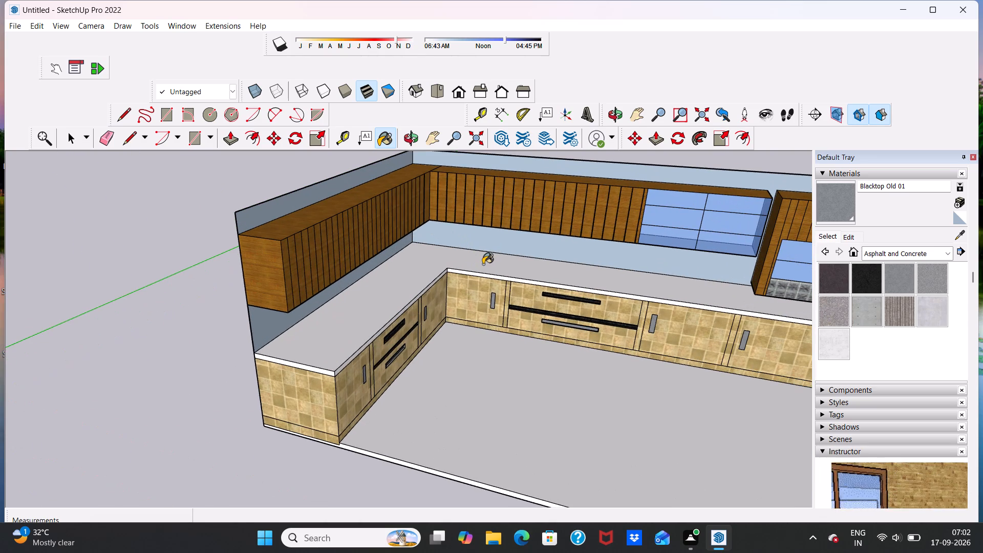
key(space)
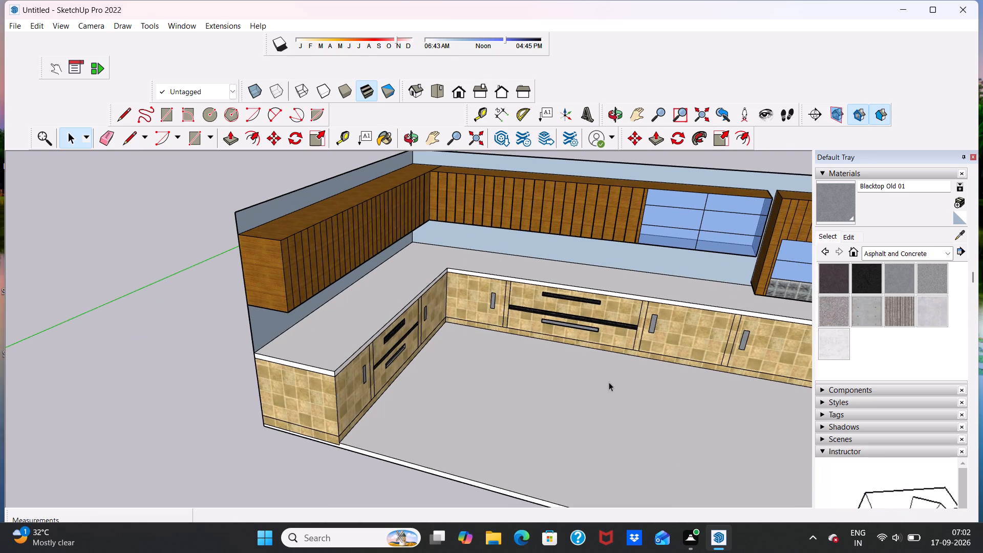
click(945, 258)
click(925, 389)
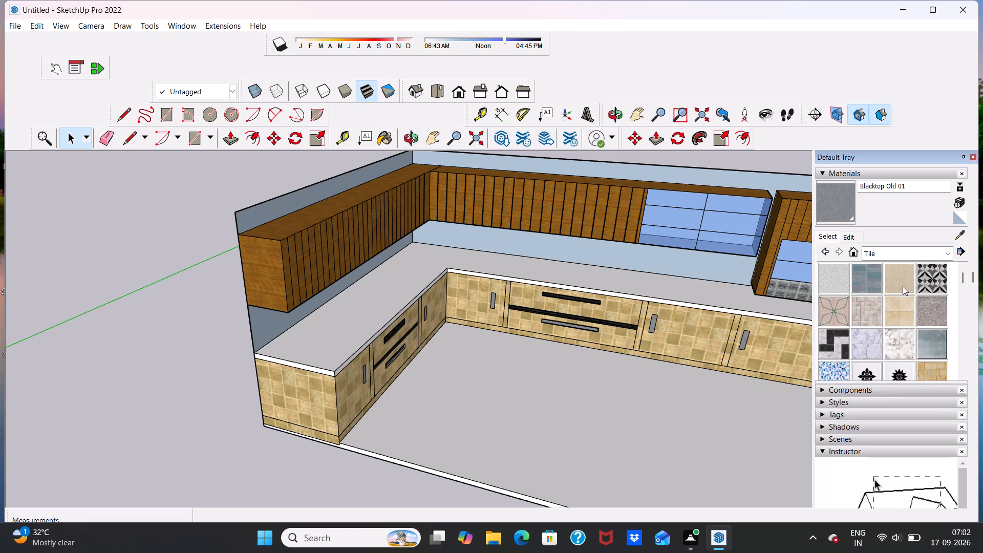
click(903, 285)
click(330, 332)
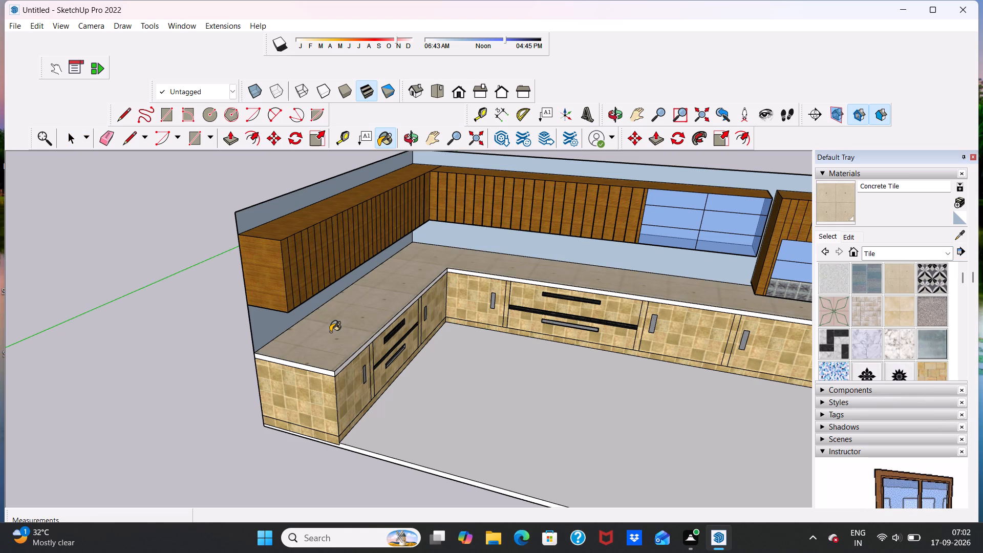
Paint the countertop's edge faces with Concrete Tile: the side run's front and end, and the back run's front.
scroll(343, 371, up, 12)
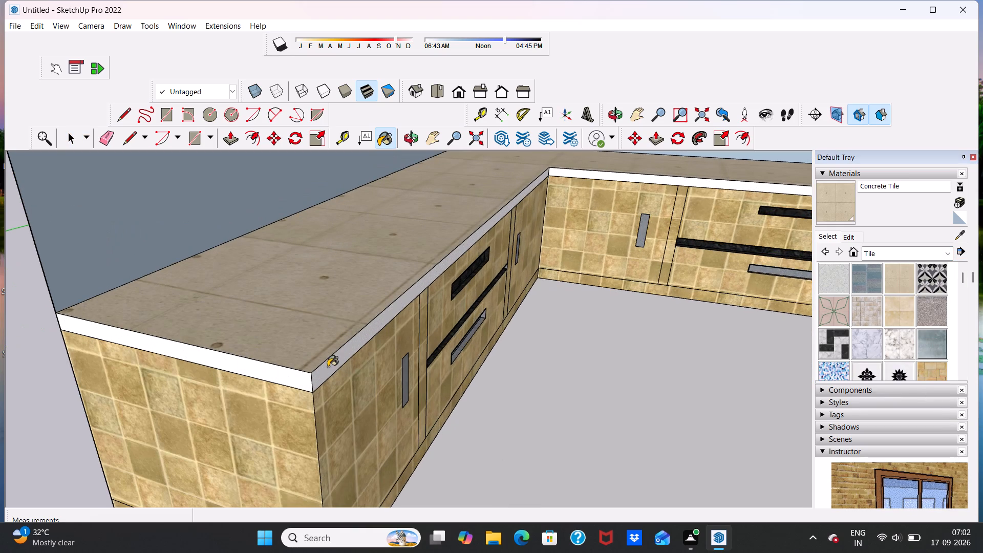
click(327, 367)
click(306, 380)
scroll(377, 331, down, 13)
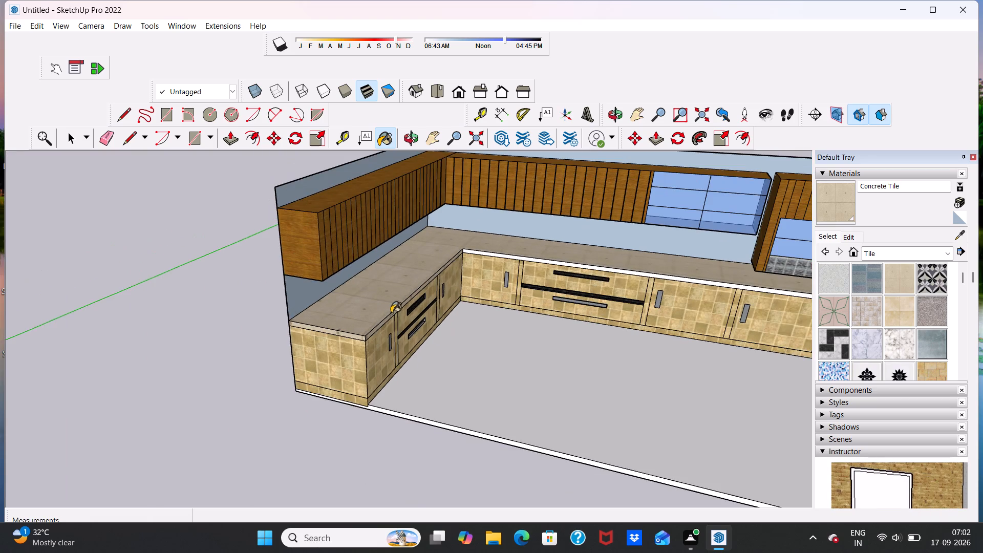
scroll(716, 309, up, 12)
click(706, 252)
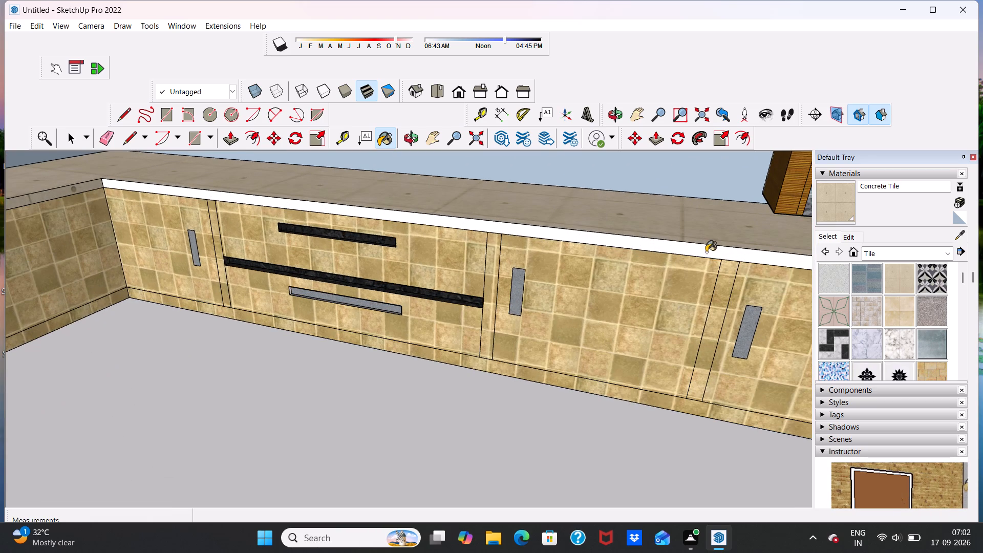
scroll(708, 271, down, 20)
scroll(708, 271, down, 3)
scroll(754, 308, up, 4)
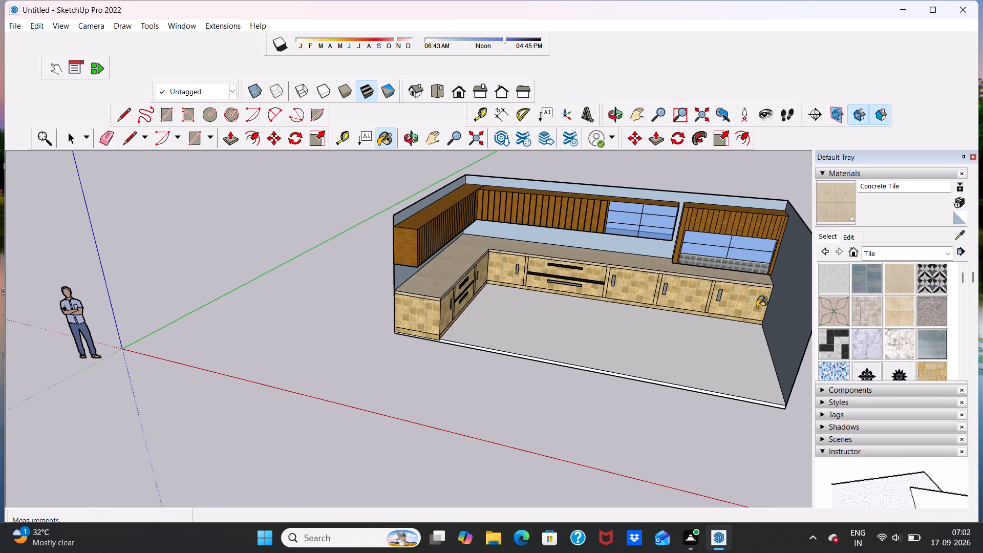
key(space)
Examine the painted countertop and base units up close and from a low viewpoint.
scroll(520, 253, up, 5)
scroll(519, 253, down, 5)
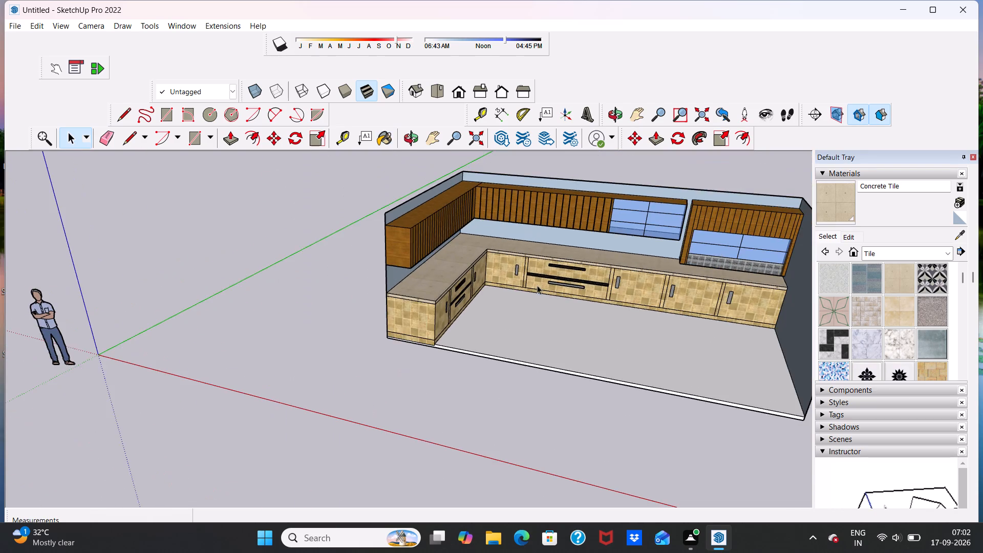
middle_drag(584, 322, 573, 259)
scroll(582, 311, up, 1)
middle_drag(481, 289, 503, 290)
scroll(511, 283, up, 3)
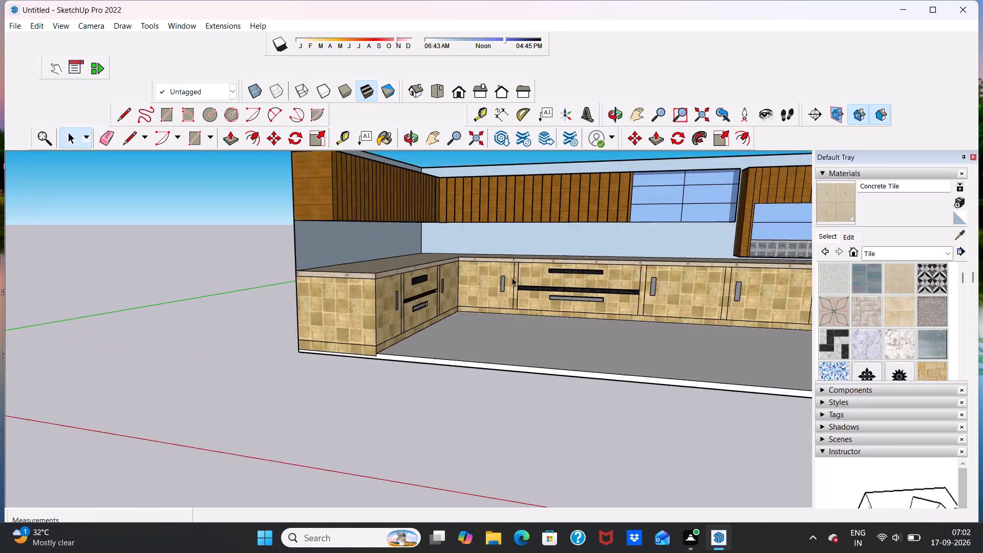
scroll(512, 278, up, 3)
scroll(512, 276, down, 11)
middle_drag(506, 289, 506, 290)
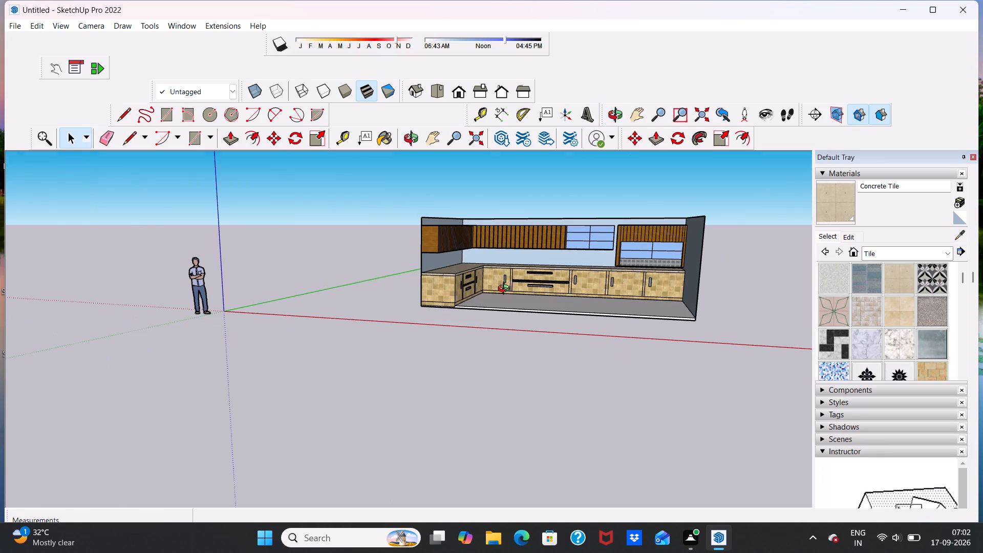
Paint the room's floor with Tile Ceramic Natural from the Tile materials.
middle_drag(506, 290, 536, 397)
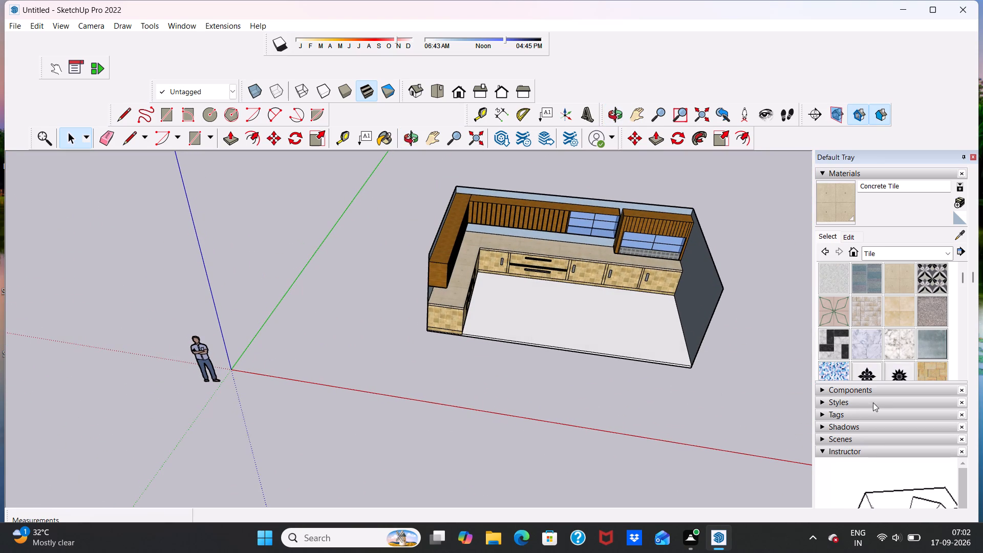
scroll(911, 328, down, 2)
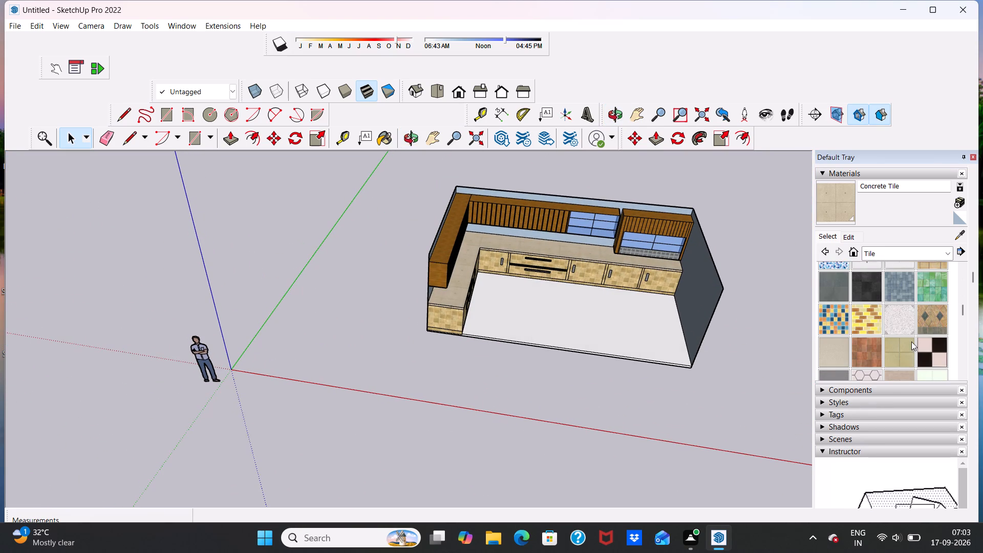
click(902, 347)
click(580, 341)
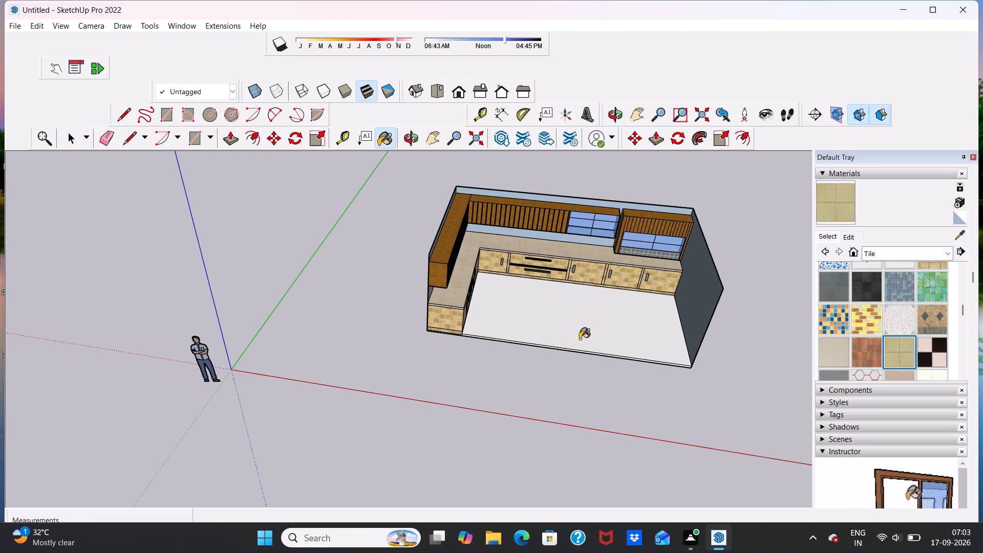
scroll(584, 330, up, 11)
scroll(573, 325, down, 7)
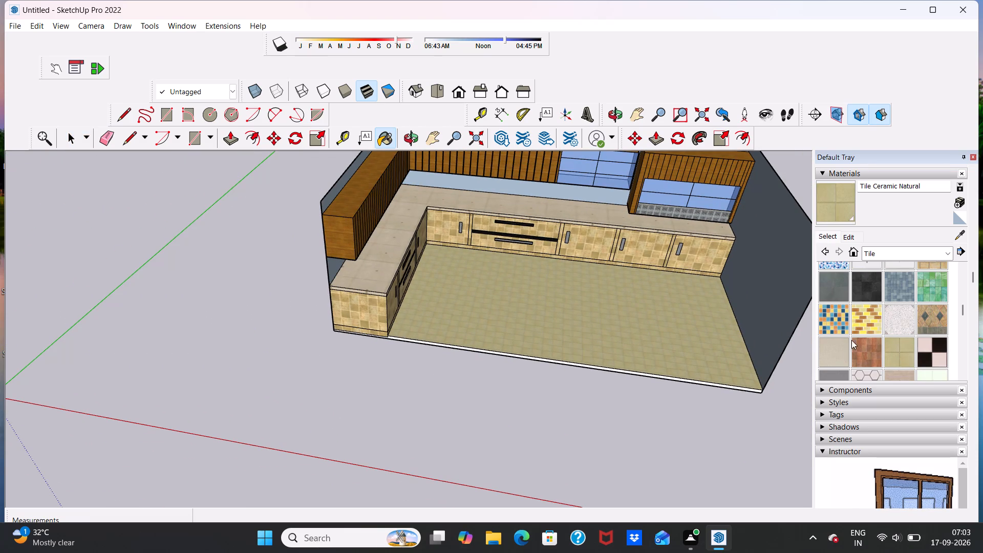
Edit the Tile Ceramic Natural material's colour brightness, trying darker and lighter settings and leaving it slightly lighter.
click(853, 241)
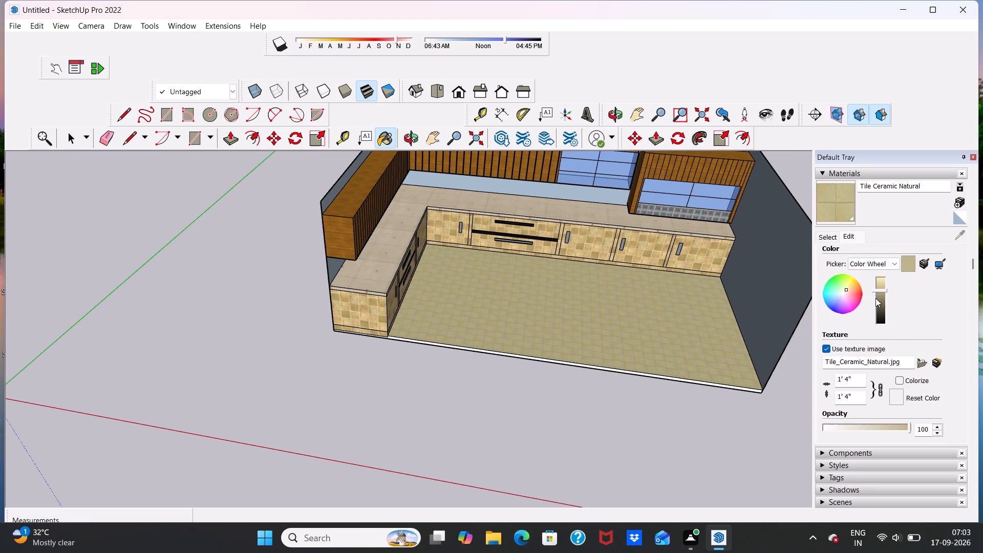
click(878, 298)
click(878, 282)
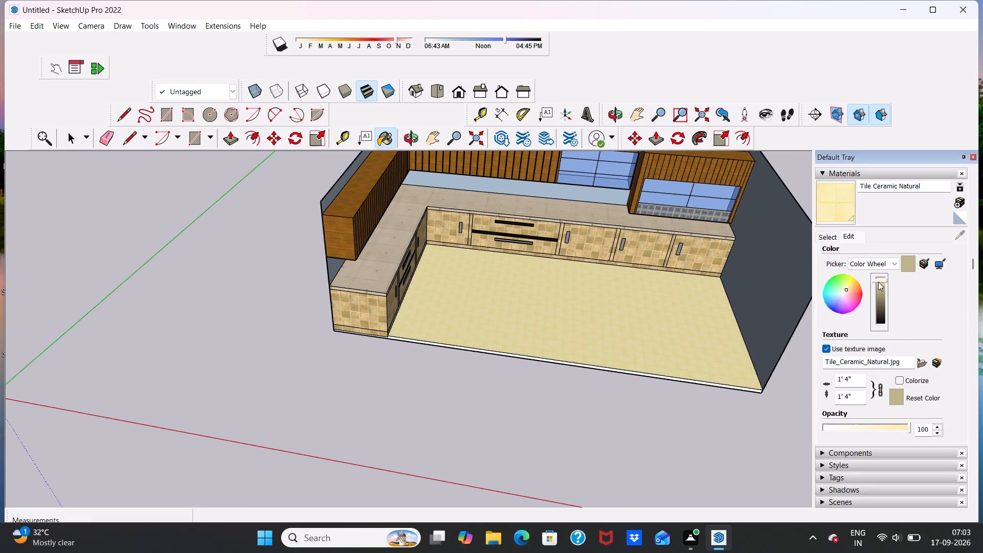
click(883, 302)
click(878, 288)
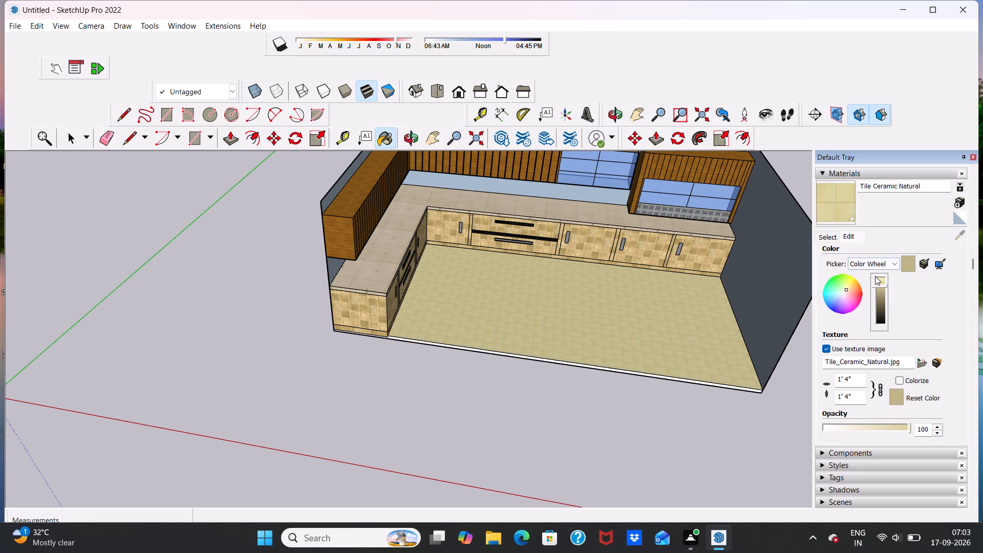
click(847, 239)
click(830, 206)
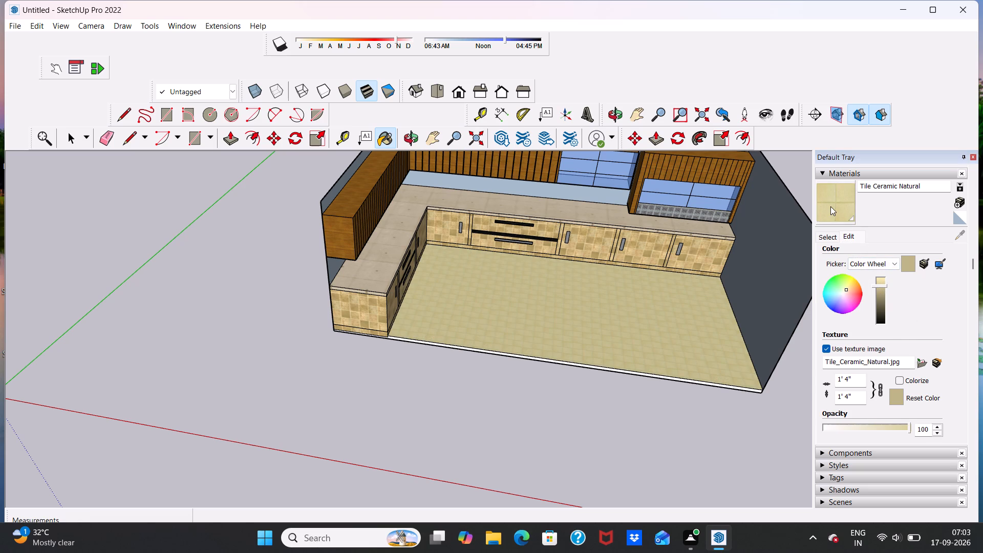
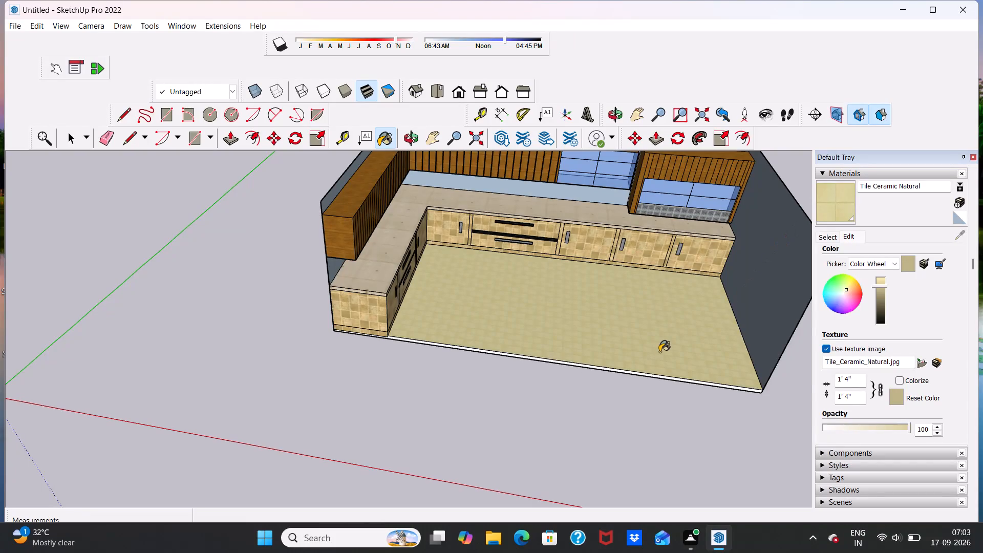
Paint the kitchen floor and the floor slab's front edge with the Tile Ceramic Natural material.
click(659, 352)
scroll(665, 349, up, 19)
scroll(672, 342, down, 15)
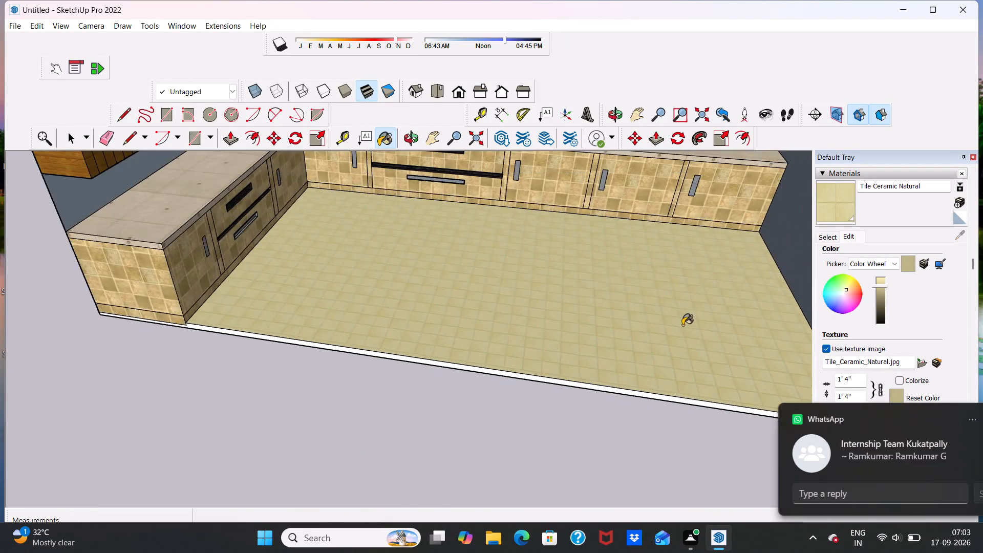
scroll(682, 325, down, 14)
scroll(680, 306, up, 4)
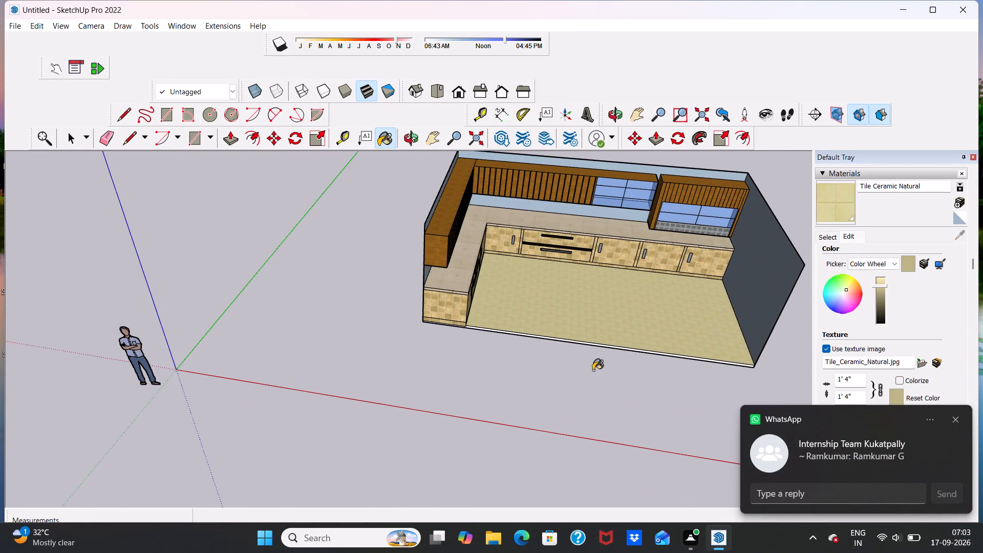
scroll(591, 370, up, 11)
click(566, 311)
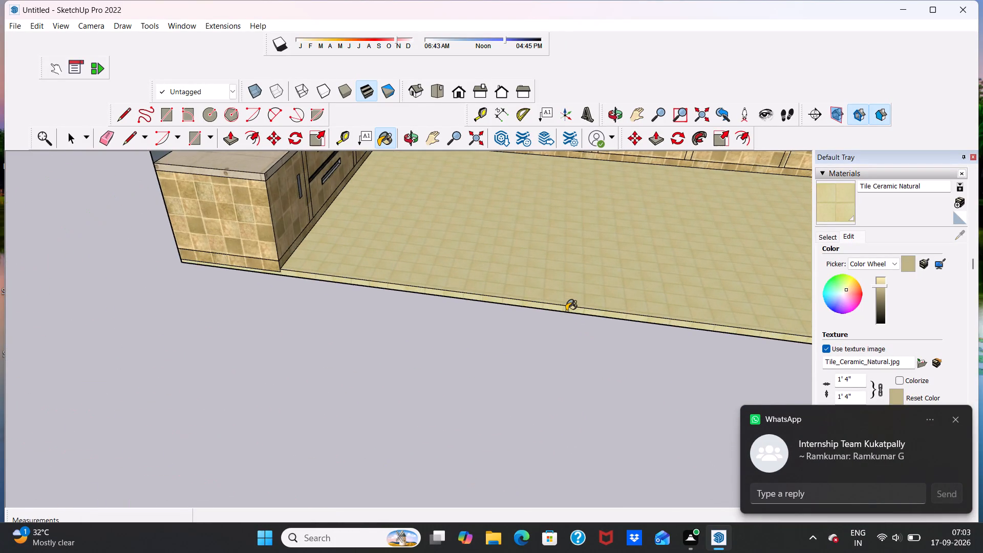
scroll(566, 311, down, 15)
key(space)
Examine the tiled floor, base cabinets, countertop and wall units of the kitchen, including in the standard Front view.
scroll(599, 295, up, 5)
scroll(488, 247, down, 2)
middle_drag(495, 271, 489, 233)
scroll(479, 230, down, 5)
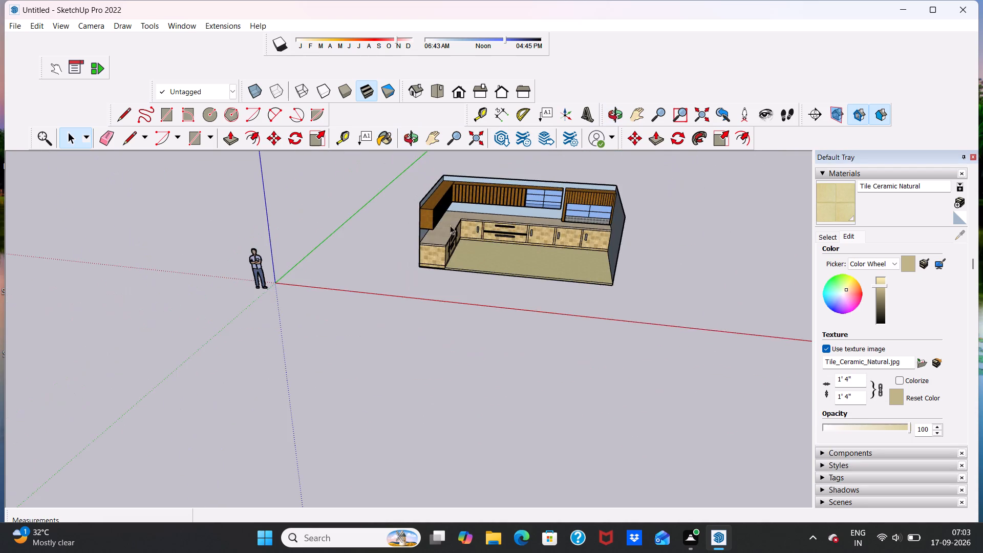
scroll(439, 211, up, 9)
middle_drag(508, 238, 546, 219)
scroll(508, 238, up, 1)
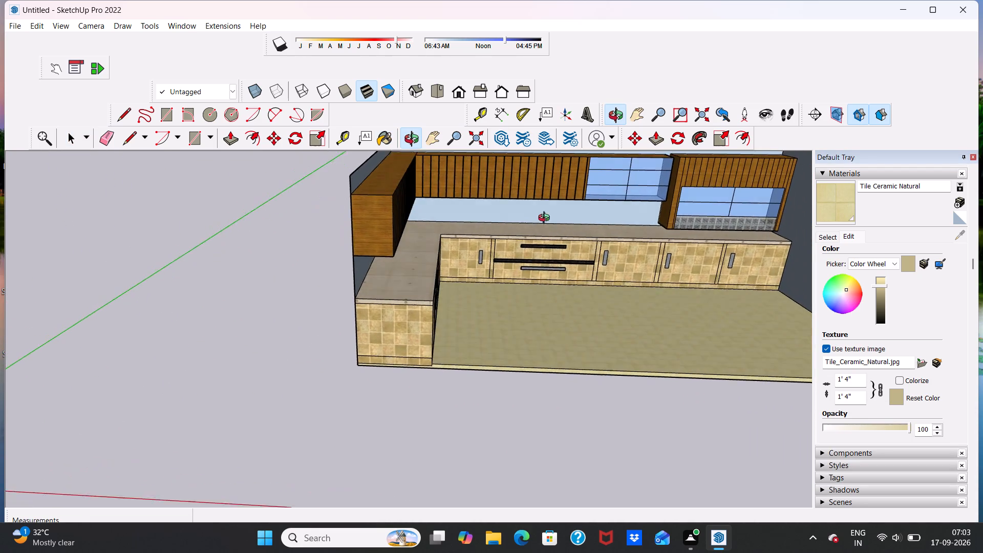
middle_drag(546, 219, 546, 218)
scroll(549, 245, up, 7)
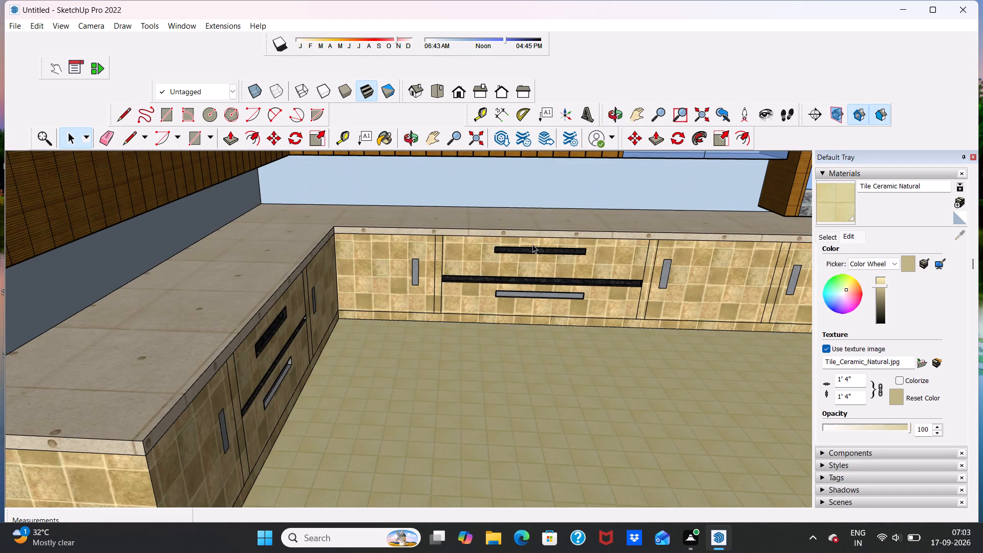
middle_drag(527, 240, 529, 268)
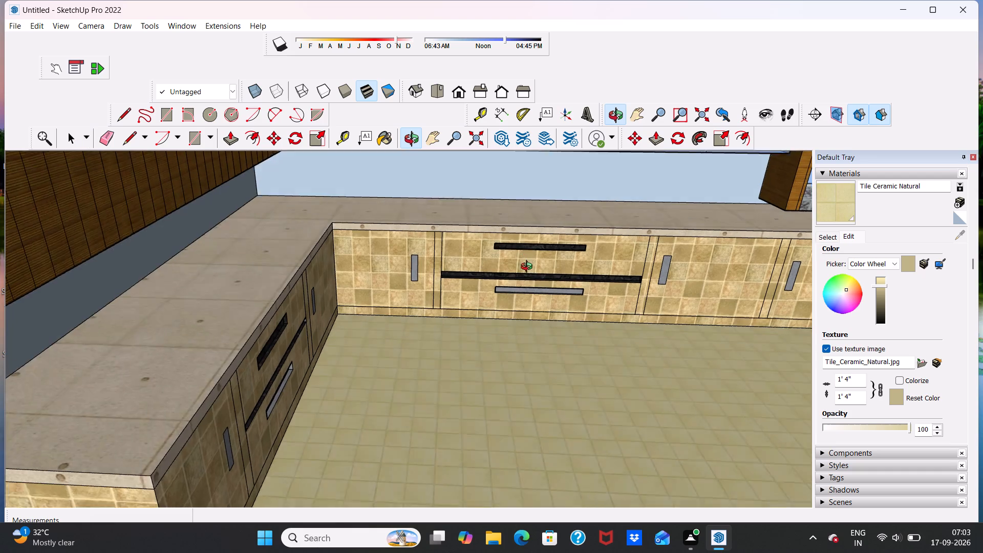
middle_drag(529, 268, 530, 279)
scroll(531, 264, down, 11)
scroll(532, 223, up, 5)
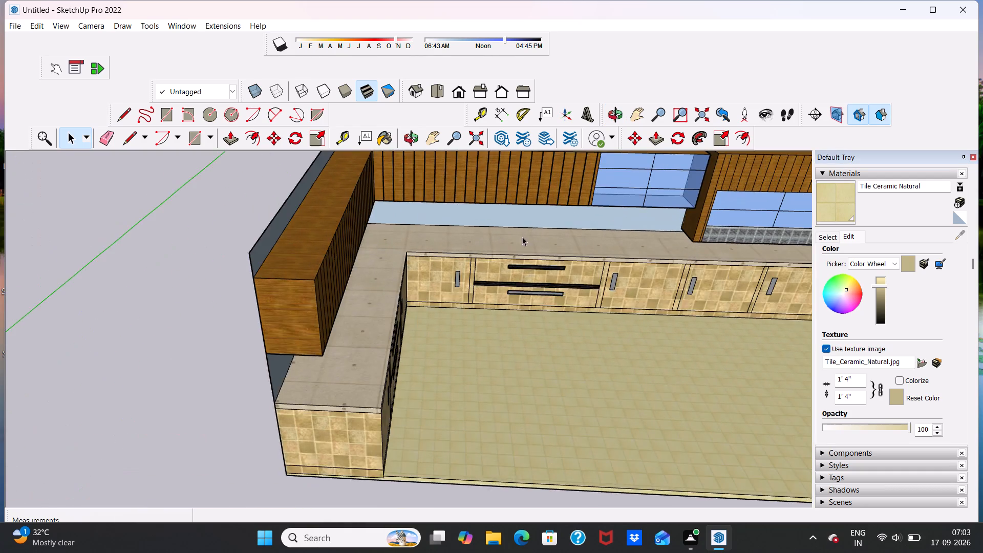
scroll(522, 237, up, 1)
middle_drag(522, 237, 519, 286)
middle_drag(535, 266, 539, 213)
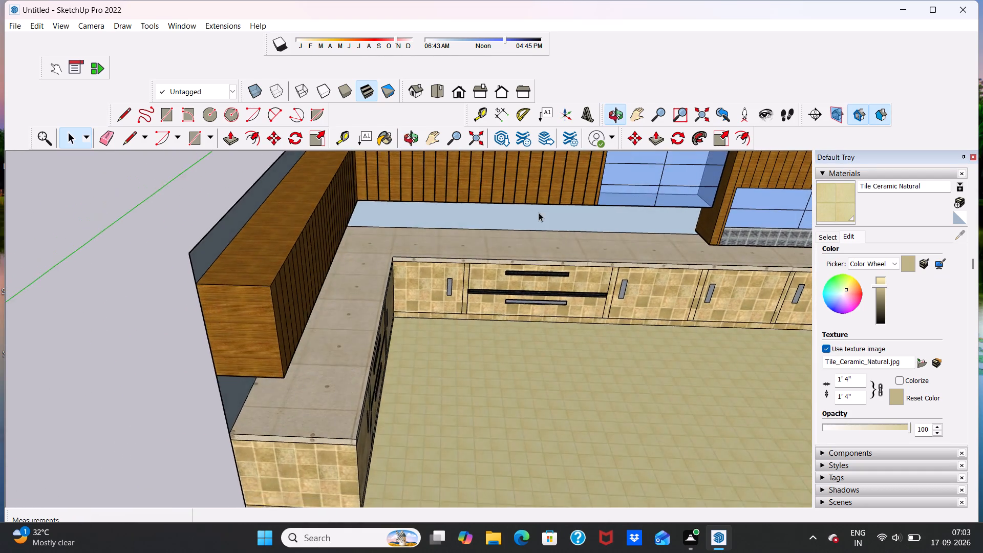
scroll(545, 223, down, 1)
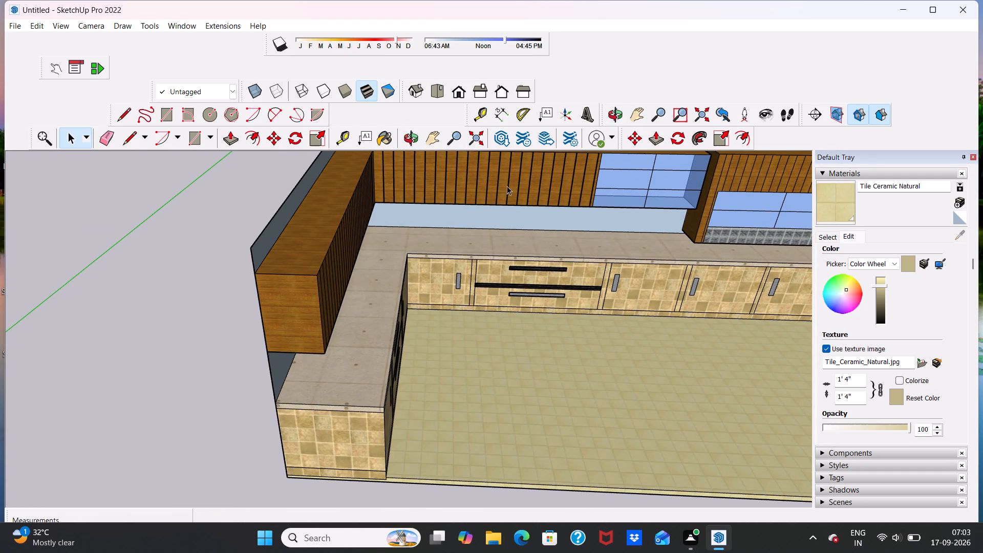
click(478, 93)
click(459, 91)
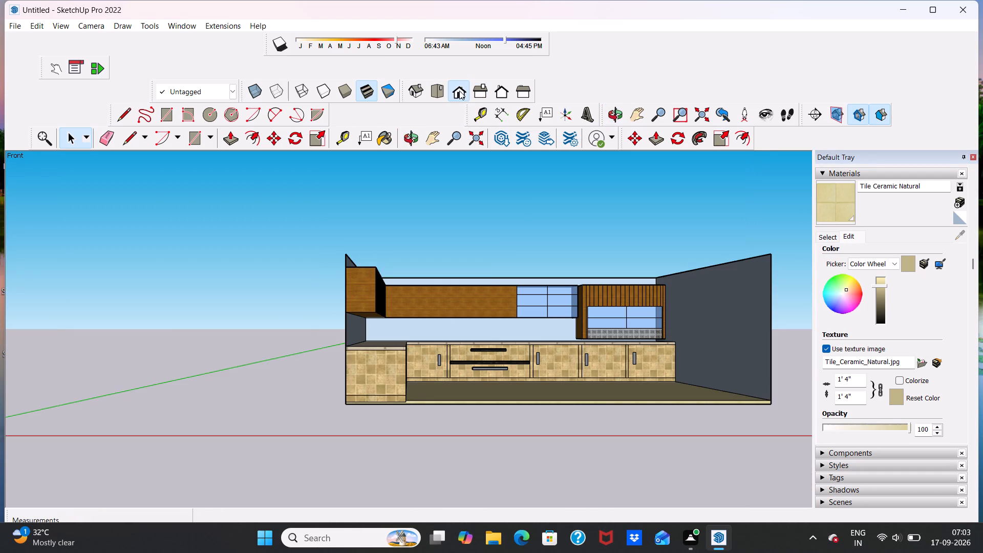
scroll(431, 341, up, 16)
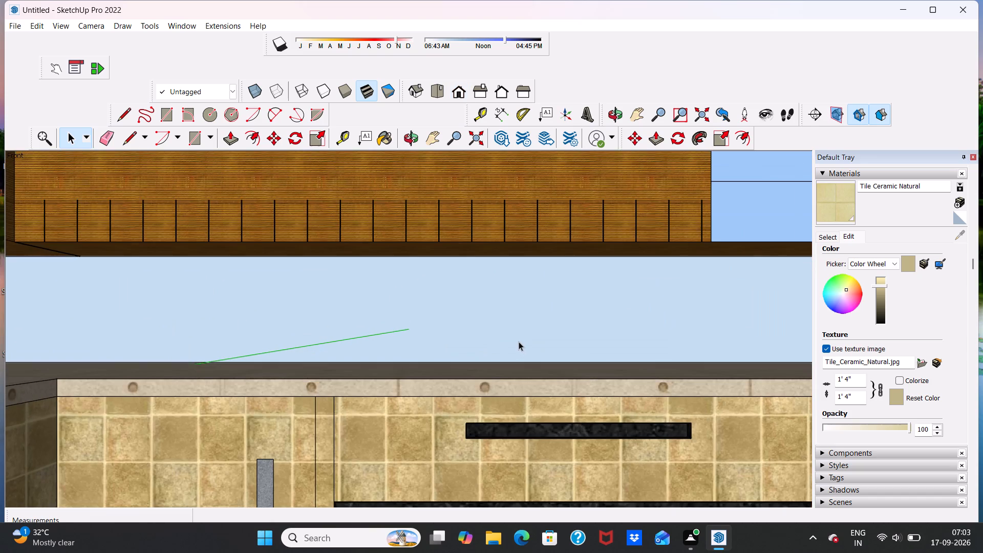
scroll(519, 342, down, 7)
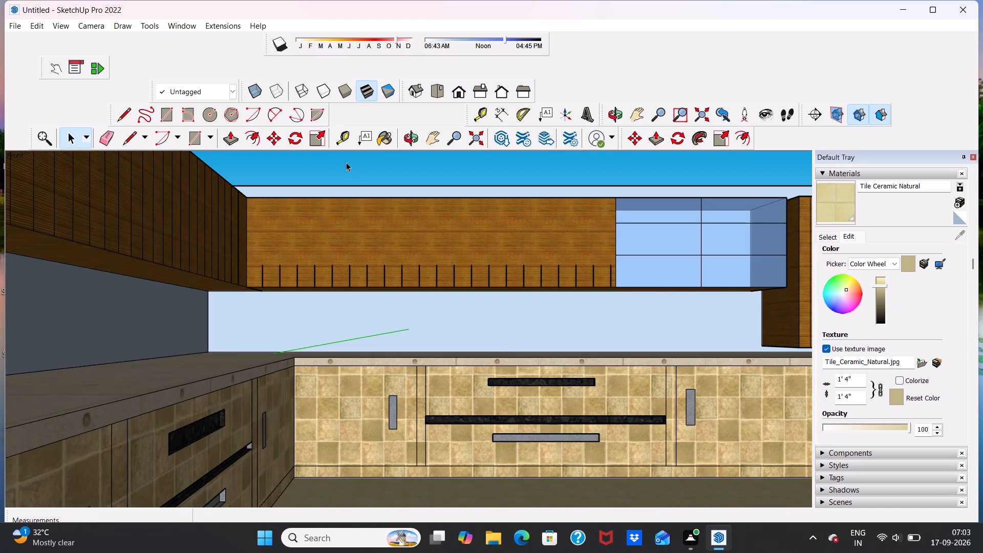
Draw a rectangle about 4' 8 7/8" by 3' 2" on the countertop above the drawer unit.
click(167, 112)
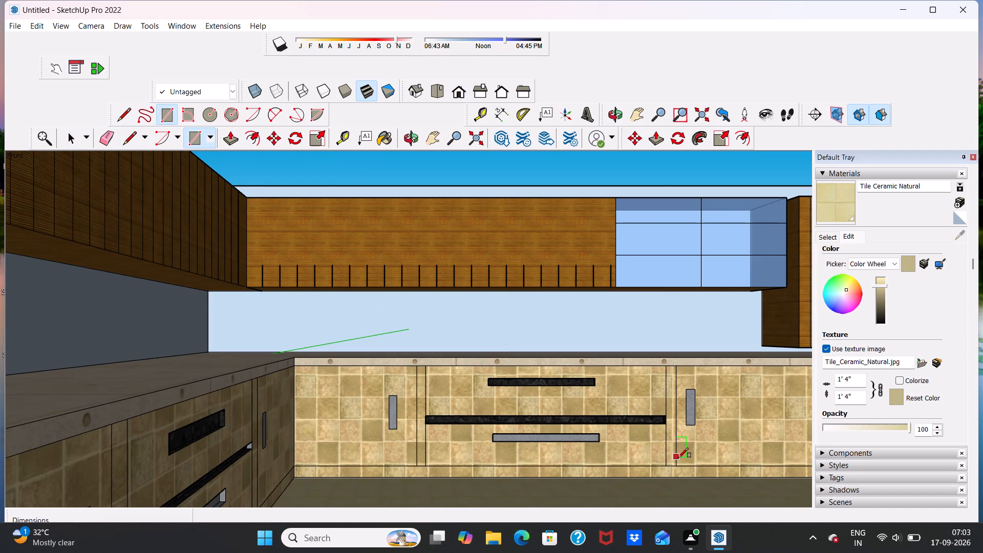
middle_drag(537, 378, 548, 551)
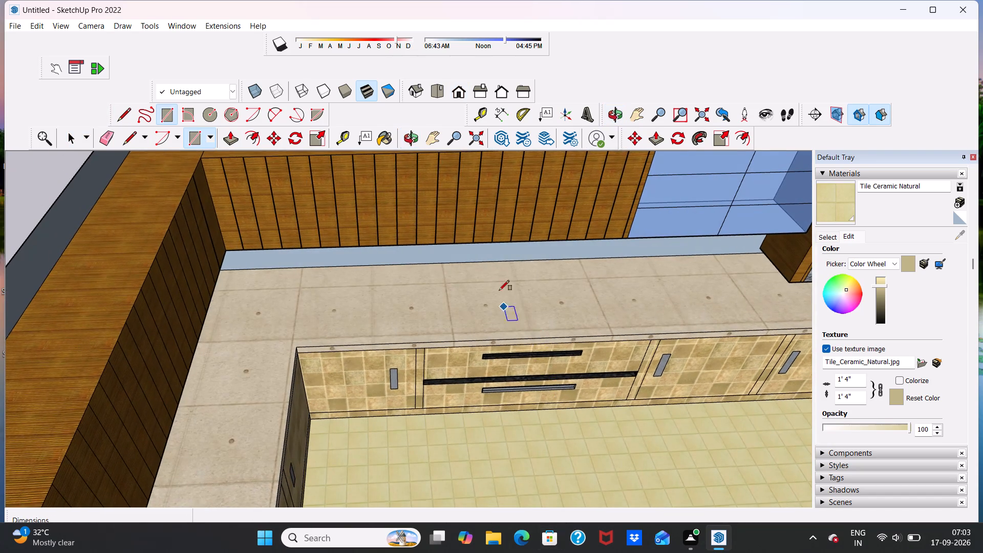
scroll(494, 278, up, 6)
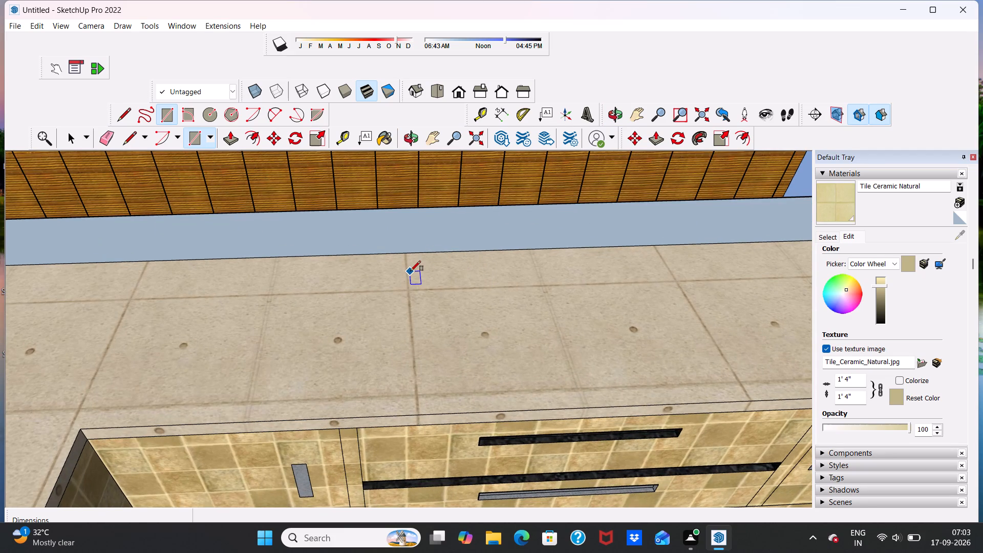
click(411, 270)
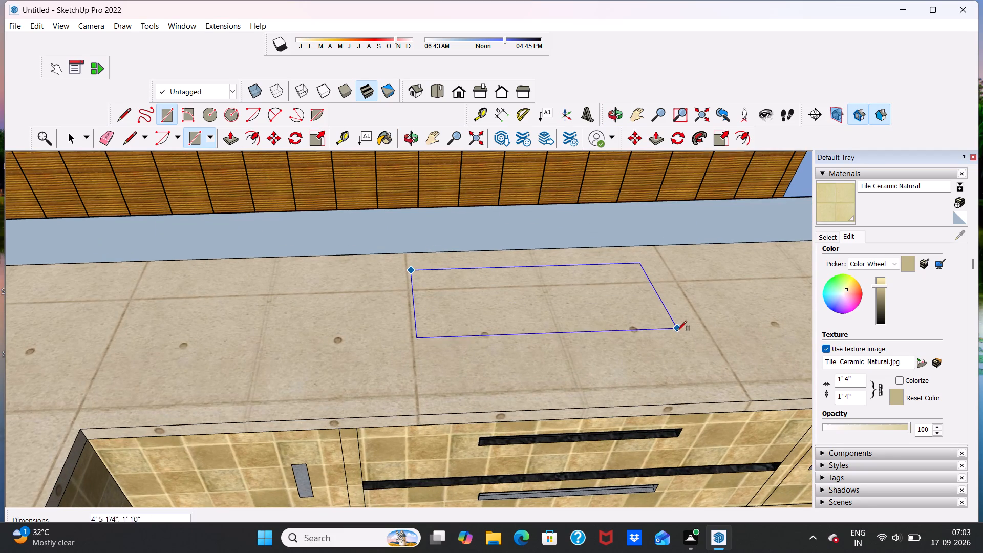
click(731, 388)
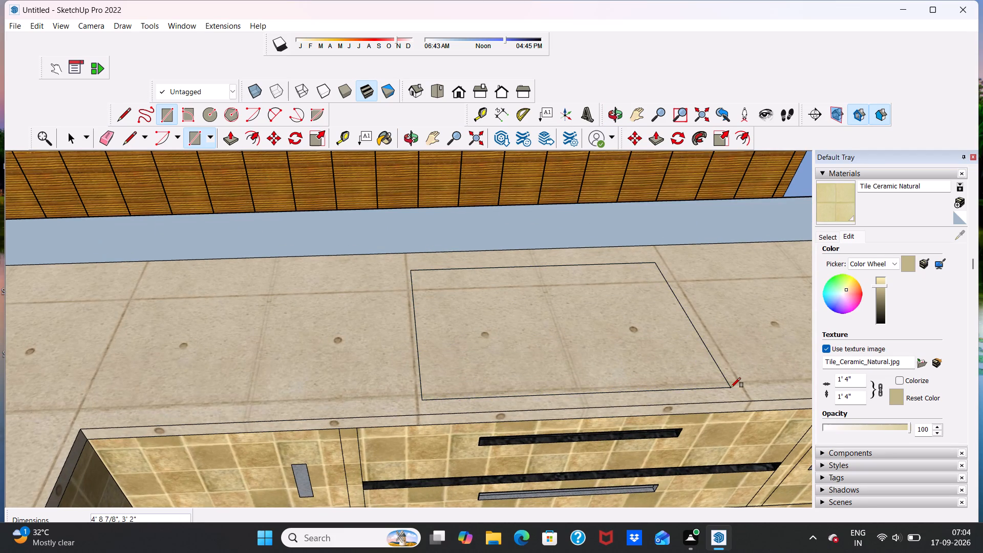
key(space)
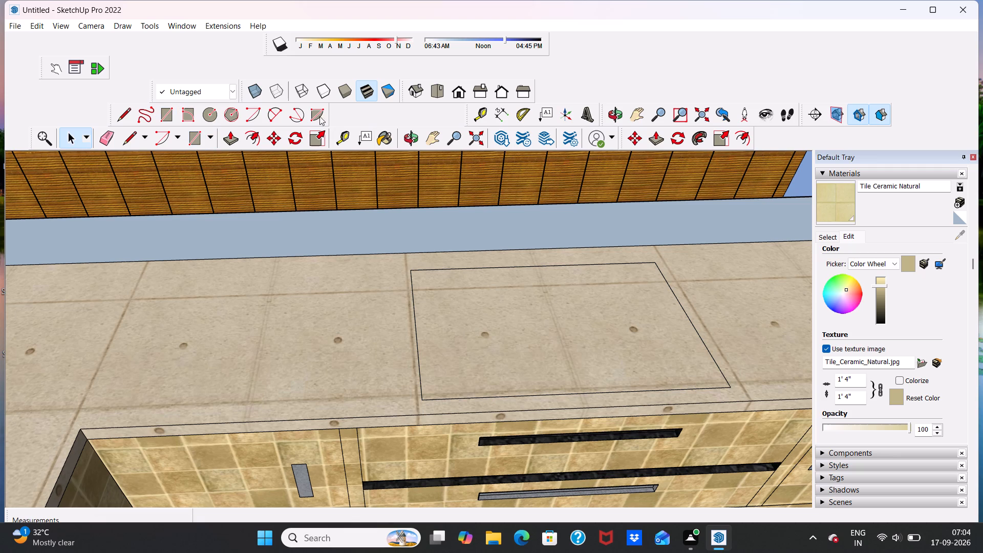
Offset the countertop rectangle's outline inward by about 2 3/4" to form a rim.
click(260, 138)
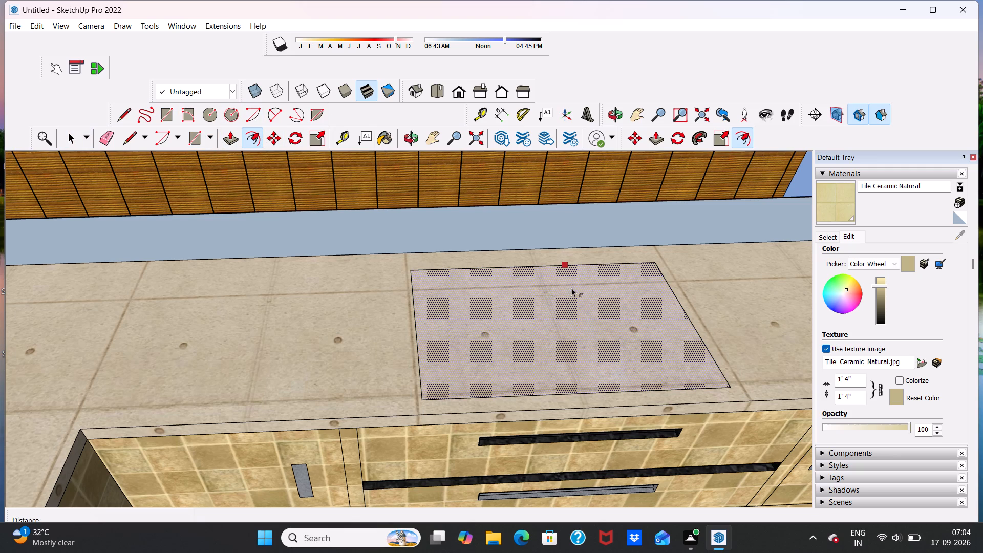
click(571, 287)
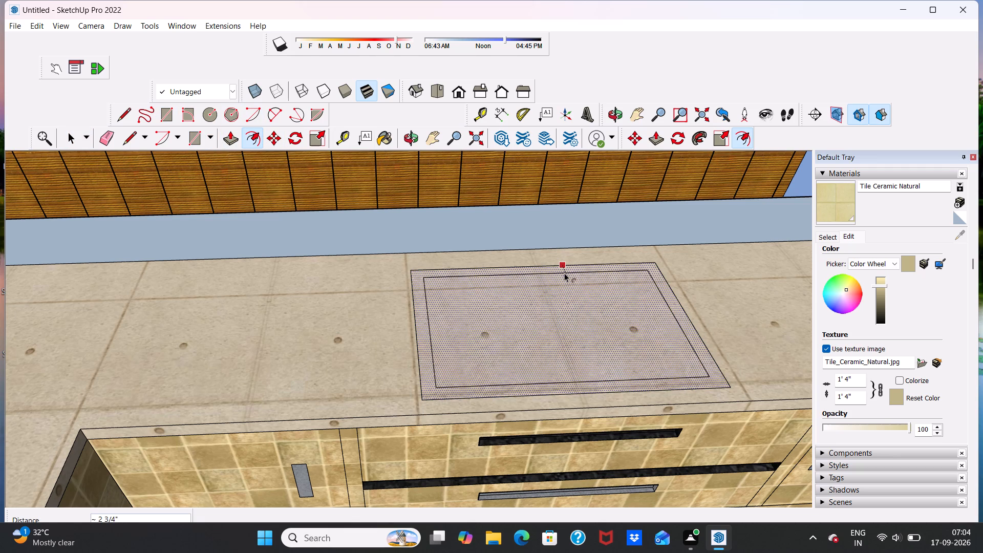
click(564, 273)
key(space)
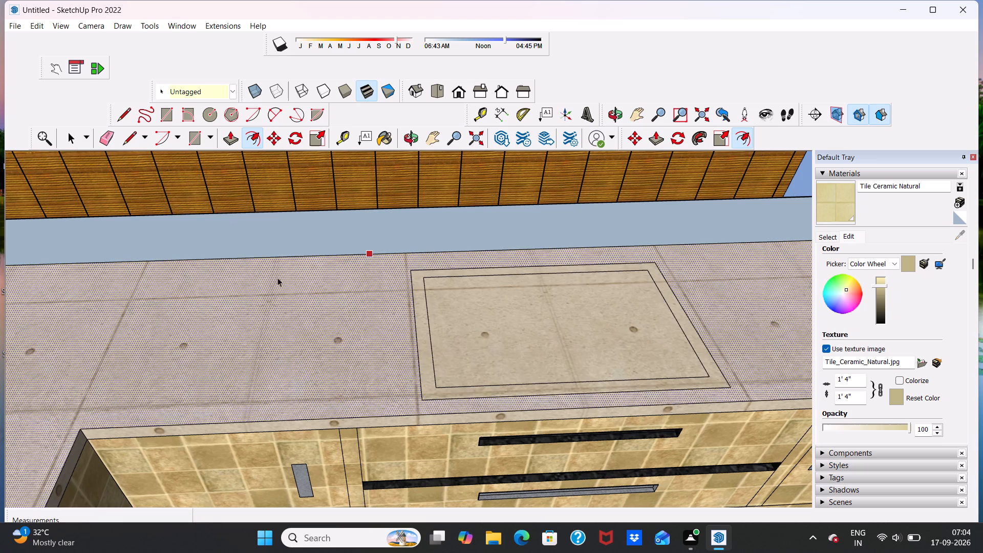
key(space)
scroll(365, 300, down, 12)
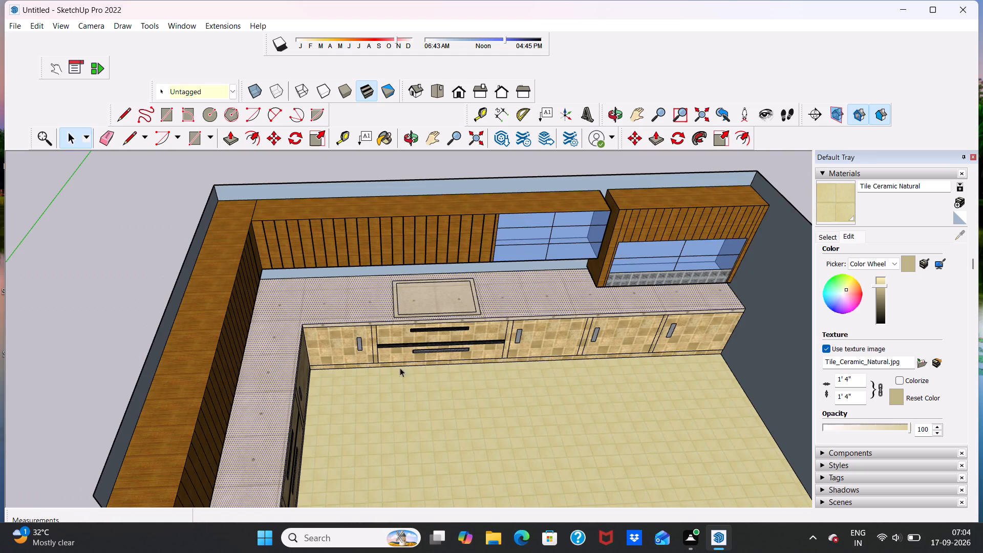
click(141, 255)
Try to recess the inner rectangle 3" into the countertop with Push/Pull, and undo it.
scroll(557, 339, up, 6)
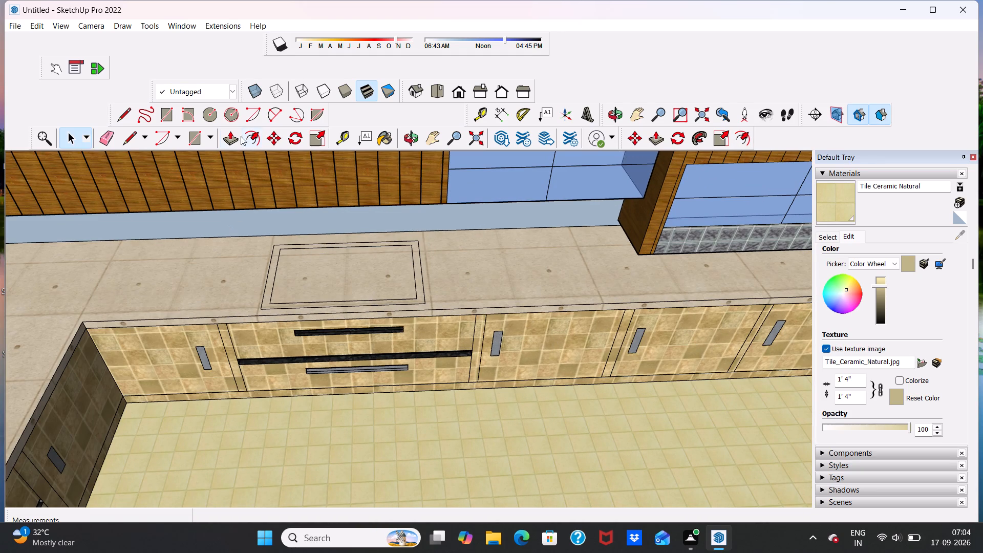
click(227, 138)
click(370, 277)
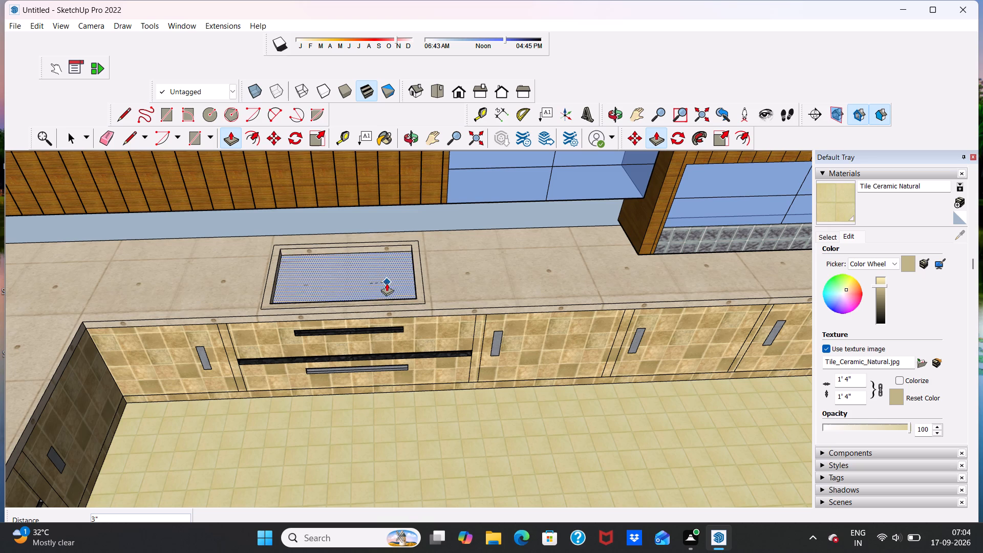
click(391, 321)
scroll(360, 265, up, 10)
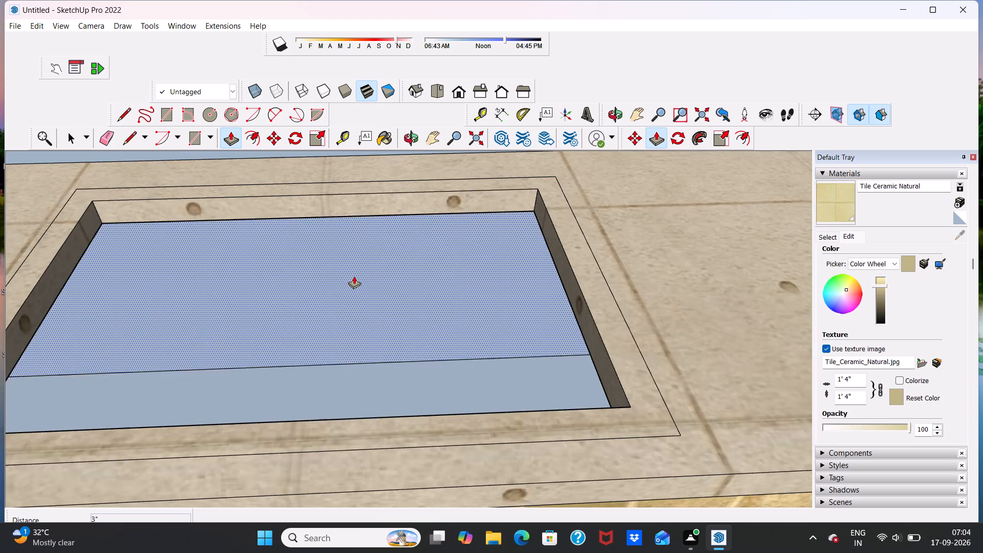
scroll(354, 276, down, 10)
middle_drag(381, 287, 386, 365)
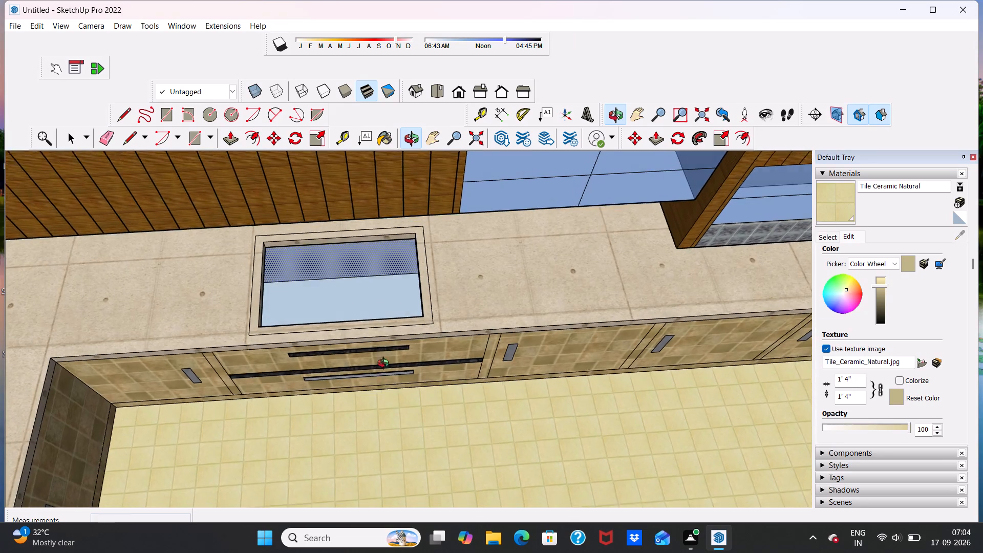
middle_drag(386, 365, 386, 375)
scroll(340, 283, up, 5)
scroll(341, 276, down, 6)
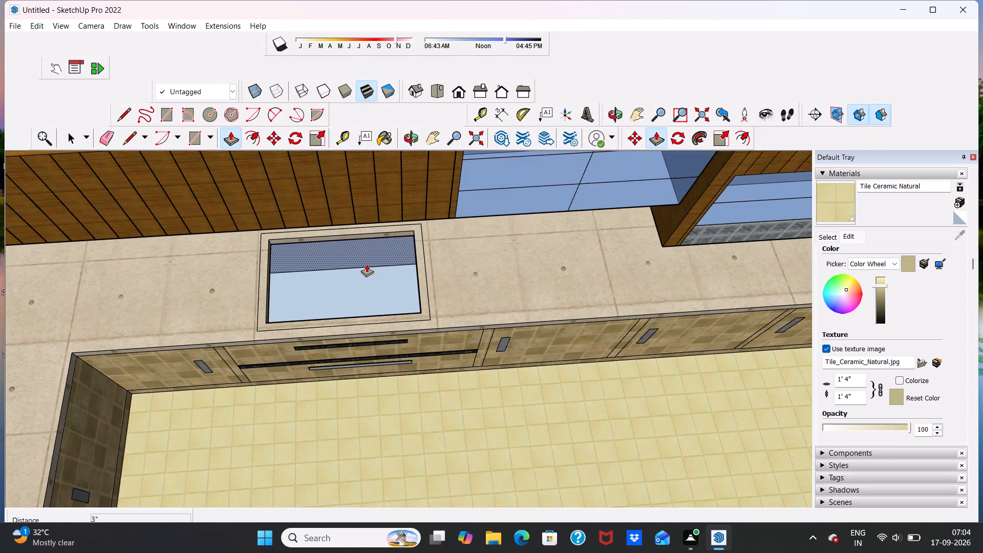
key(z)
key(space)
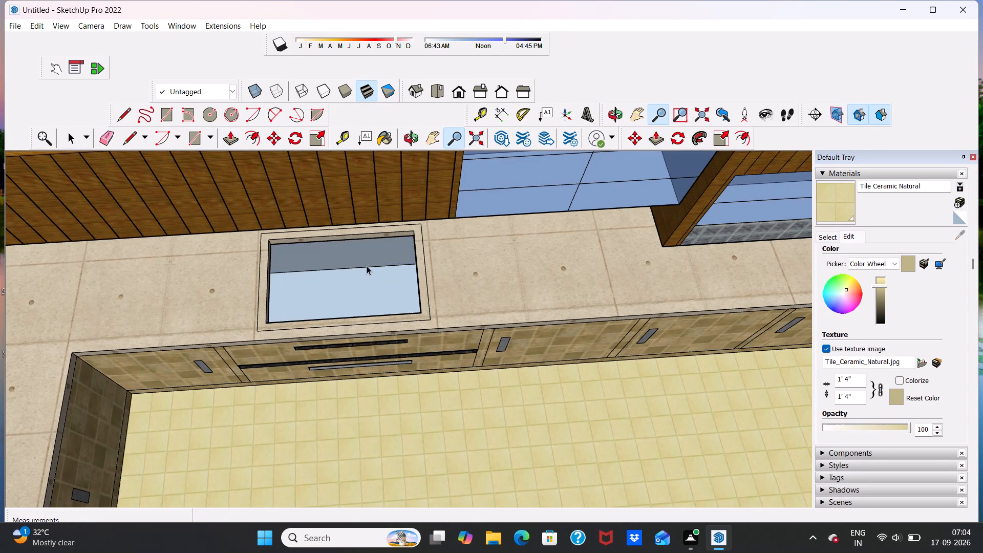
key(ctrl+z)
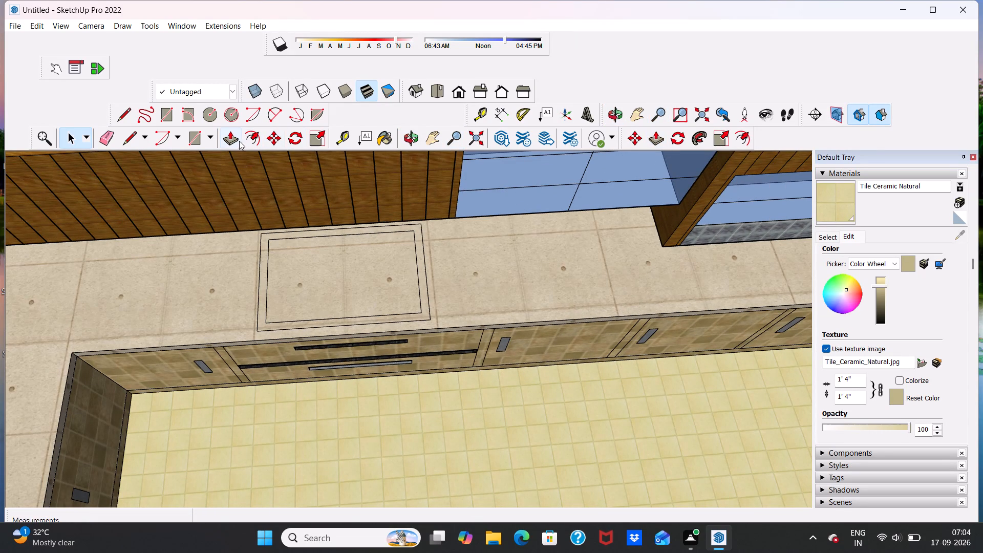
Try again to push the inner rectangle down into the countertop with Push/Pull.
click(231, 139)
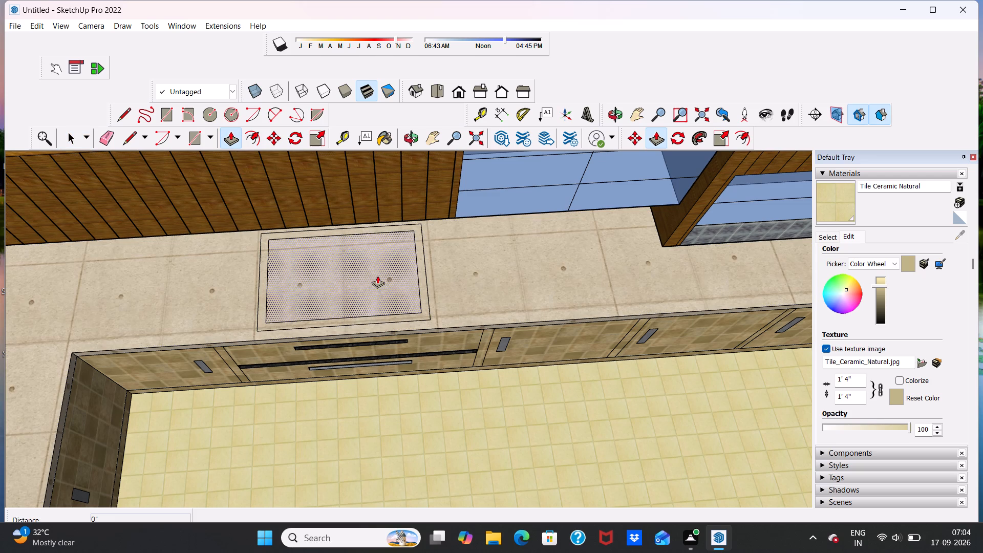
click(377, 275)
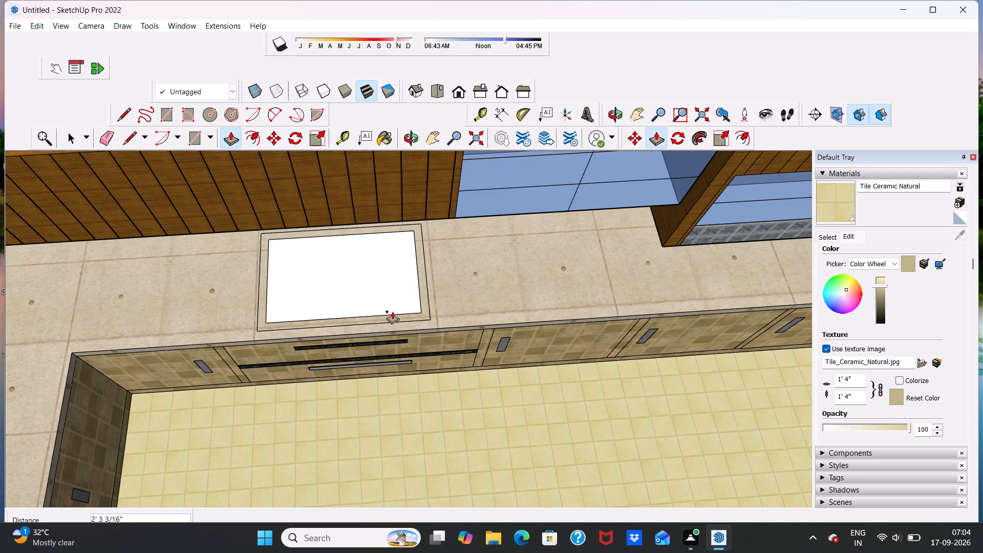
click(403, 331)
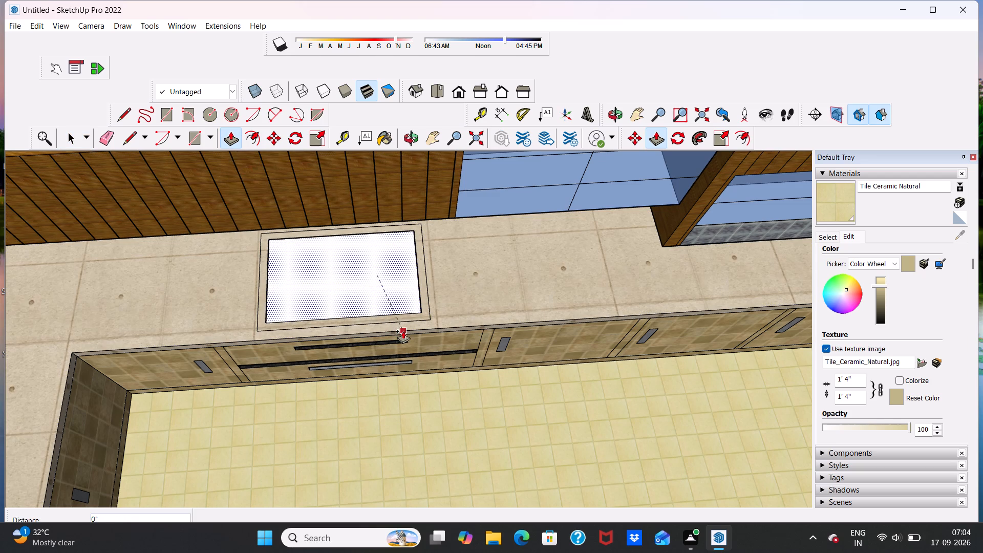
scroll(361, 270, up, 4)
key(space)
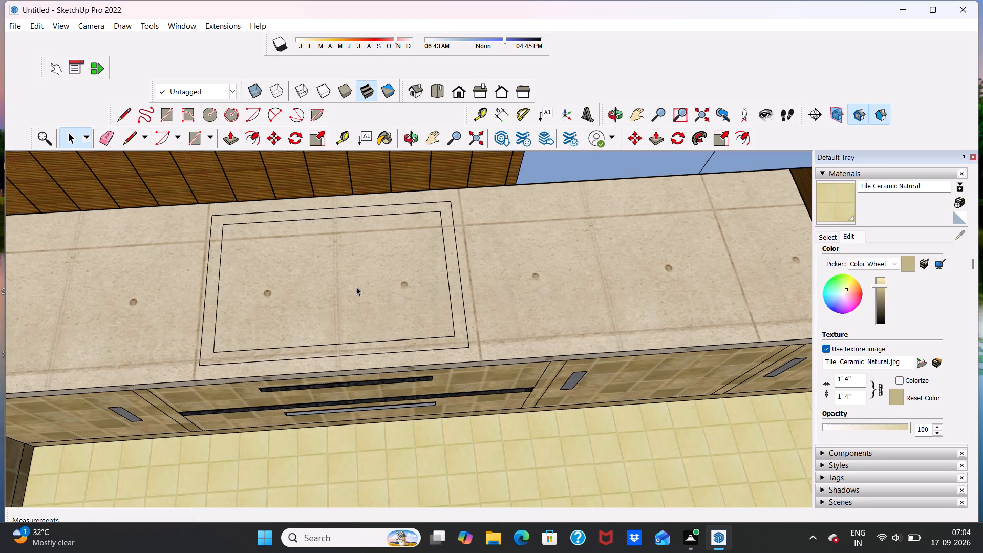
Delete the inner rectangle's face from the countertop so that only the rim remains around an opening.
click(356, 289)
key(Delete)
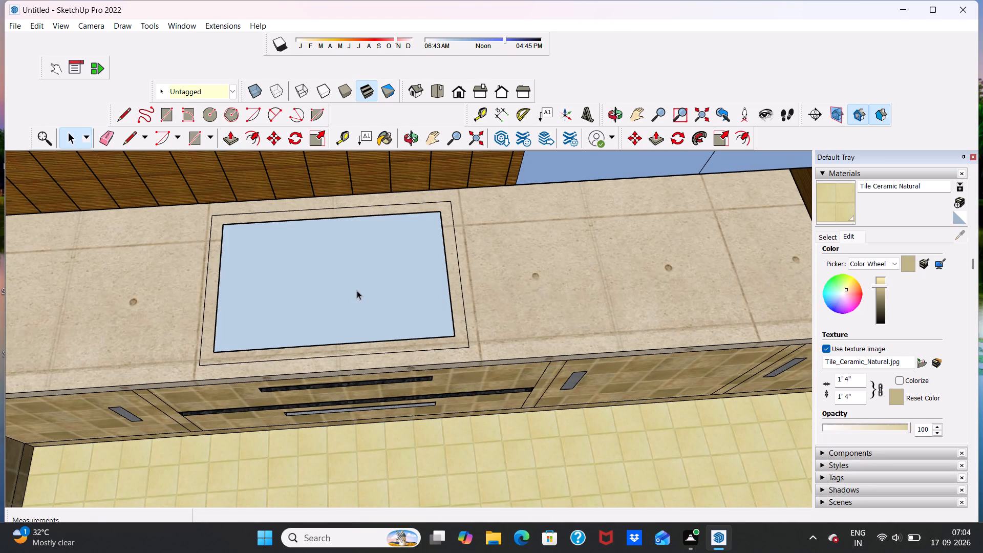
Examine the countertop opening above the drawer unit from overhead and from the front of the kitchen.
scroll(378, 288, down, 3)
middle_drag(376, 327, 372, 420)
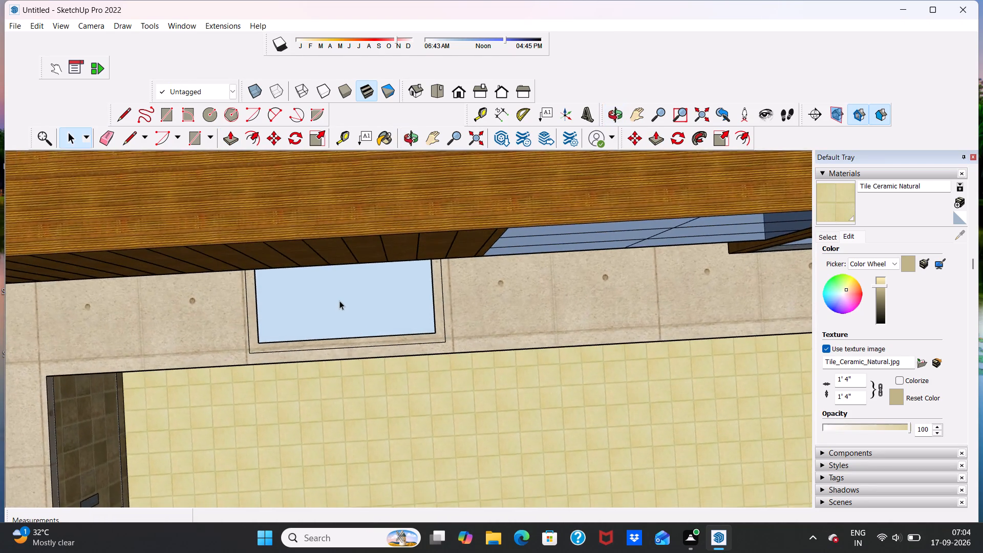
scroll(338, 293, up, 11)
scroll(338, 333, down, 20)
scroll(338, 333, down, 1)
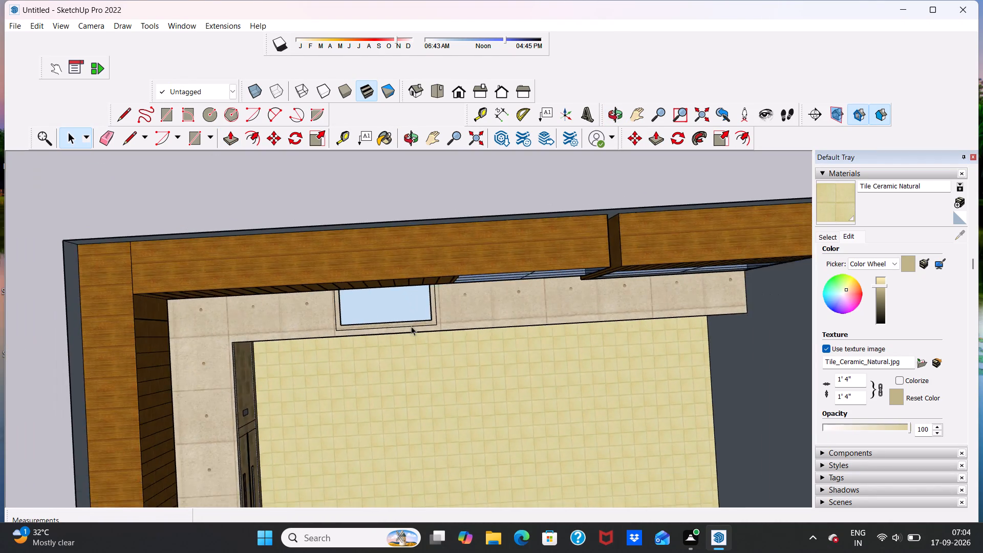
scroll(411, 326, down, 1)
middle_drag(420, 353, 429, 249)
middle_drag(397, 406, 372, 259)
scroll(383, 320, up, 8)
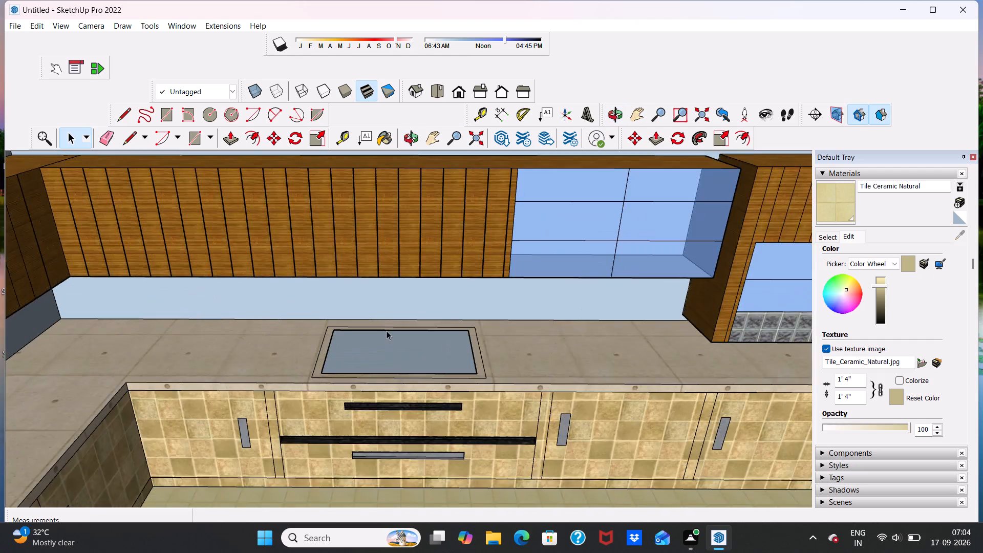
scroll(387, 331, up, 4)
scroll(395, 331, down, 5)
middle_drag(410, 366, 415, 344)
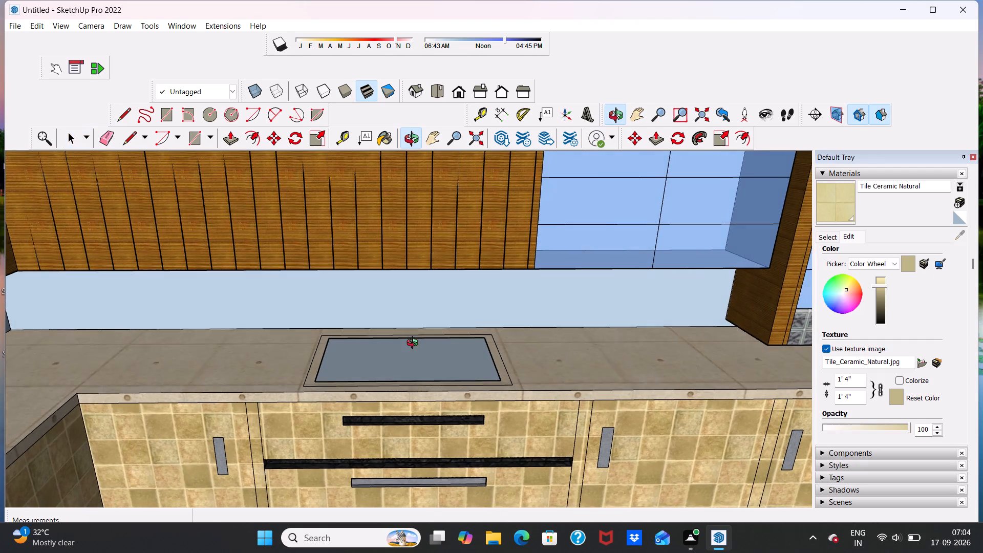
middle_drag(415, 344, 415, 357)
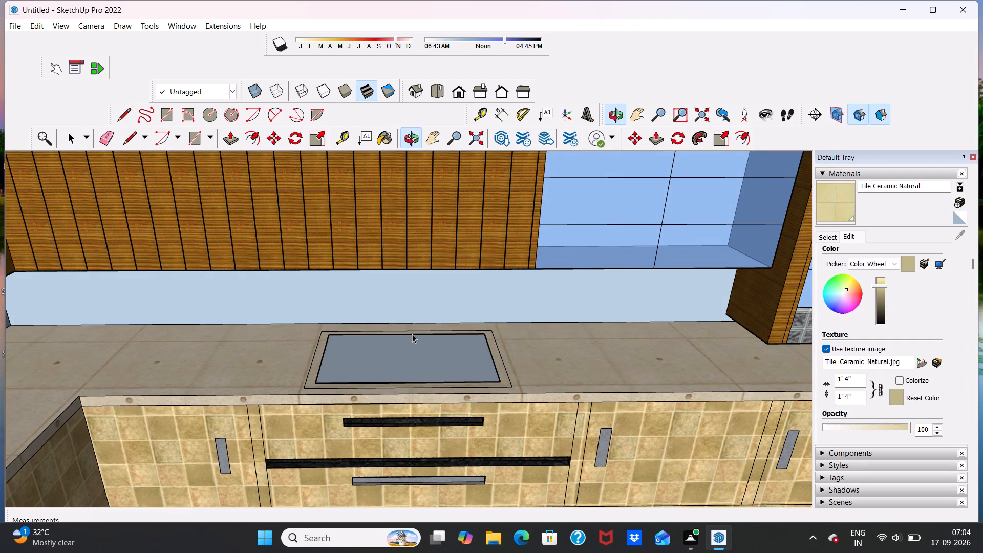
scroll(396, 355, up, 1)
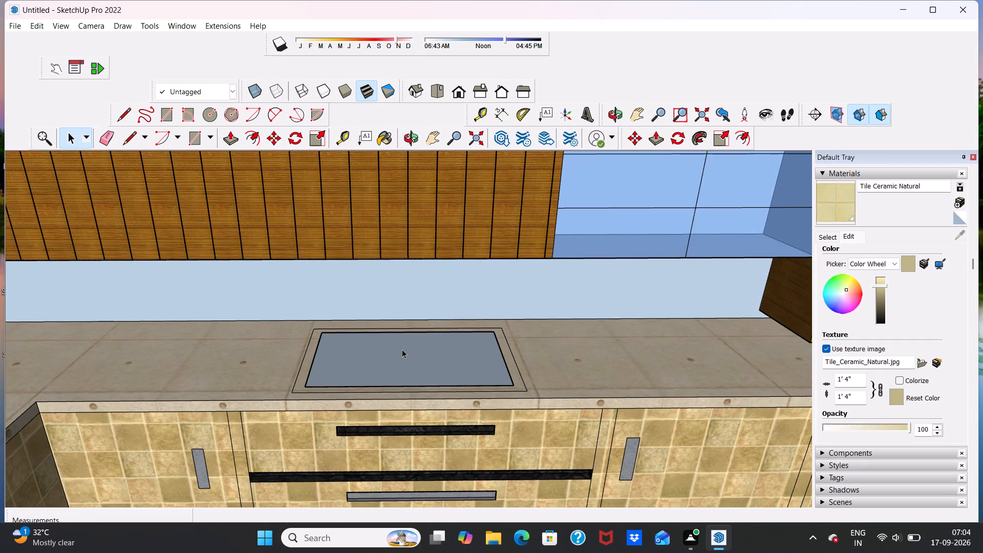
scroll(402, 349, down, 3)
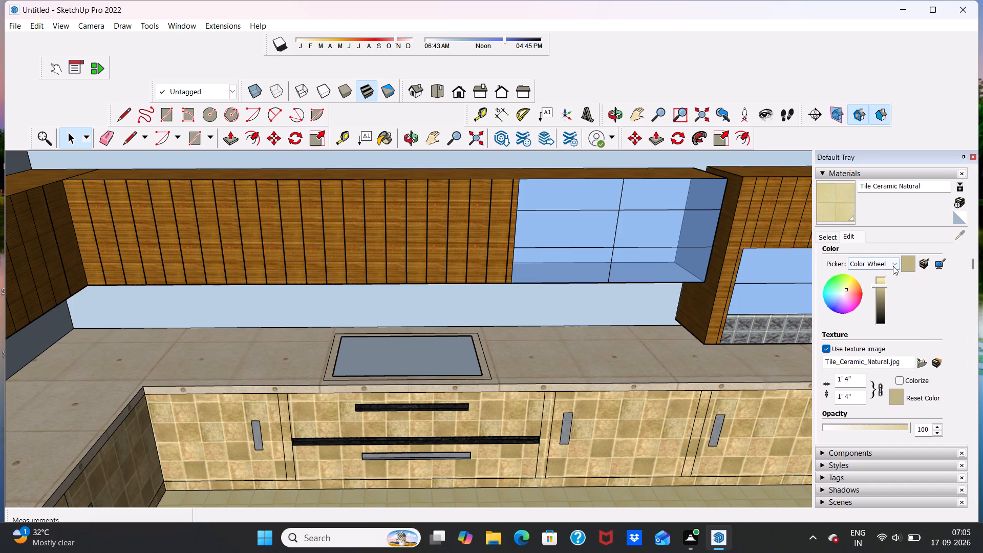
scroll(429, 328, down, 4)
middle_drag(428, 392, 420, 373)
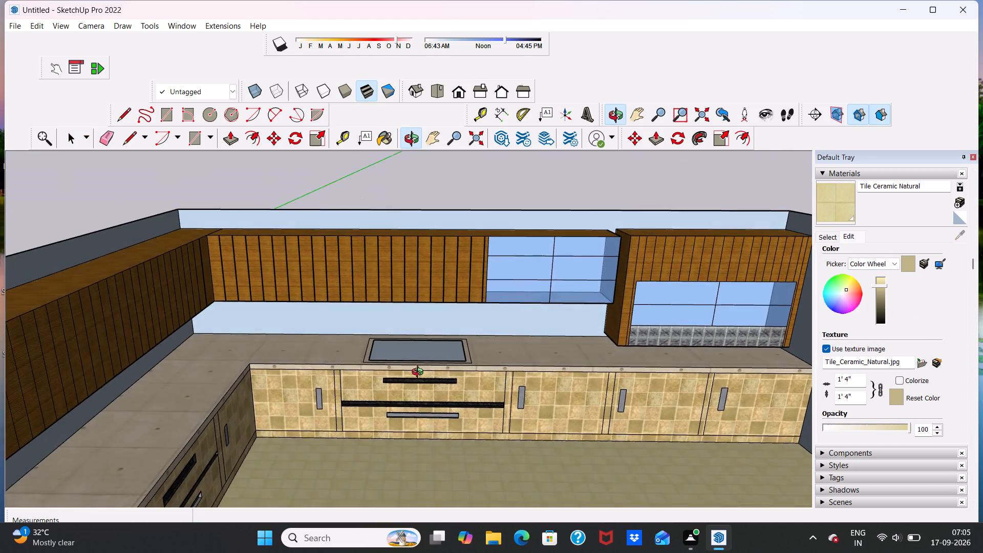
middle_drag(420, 373, 420, 376)
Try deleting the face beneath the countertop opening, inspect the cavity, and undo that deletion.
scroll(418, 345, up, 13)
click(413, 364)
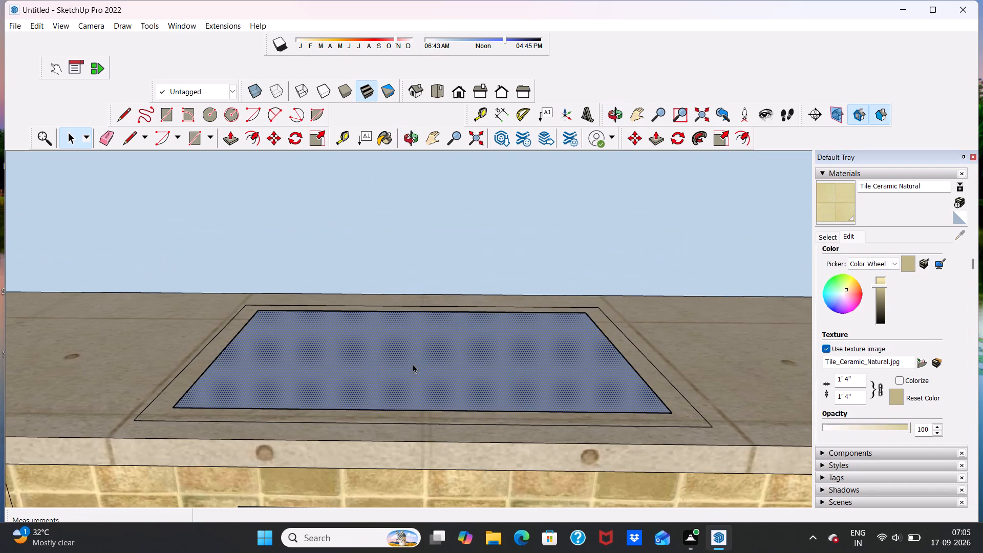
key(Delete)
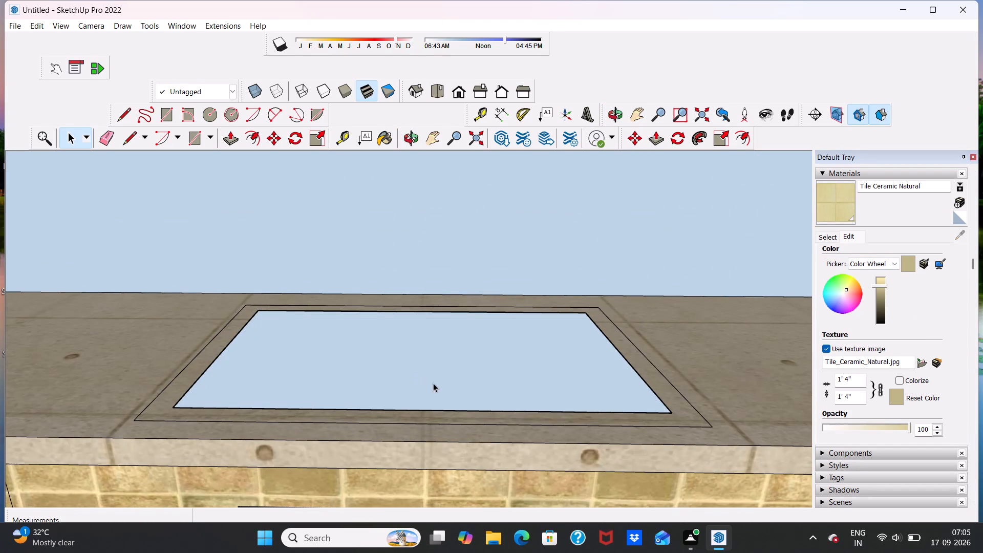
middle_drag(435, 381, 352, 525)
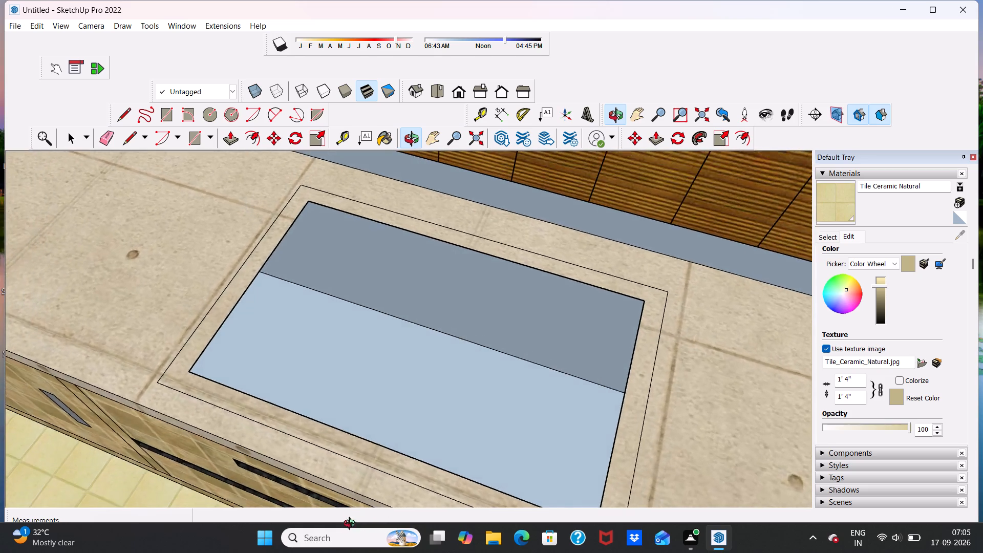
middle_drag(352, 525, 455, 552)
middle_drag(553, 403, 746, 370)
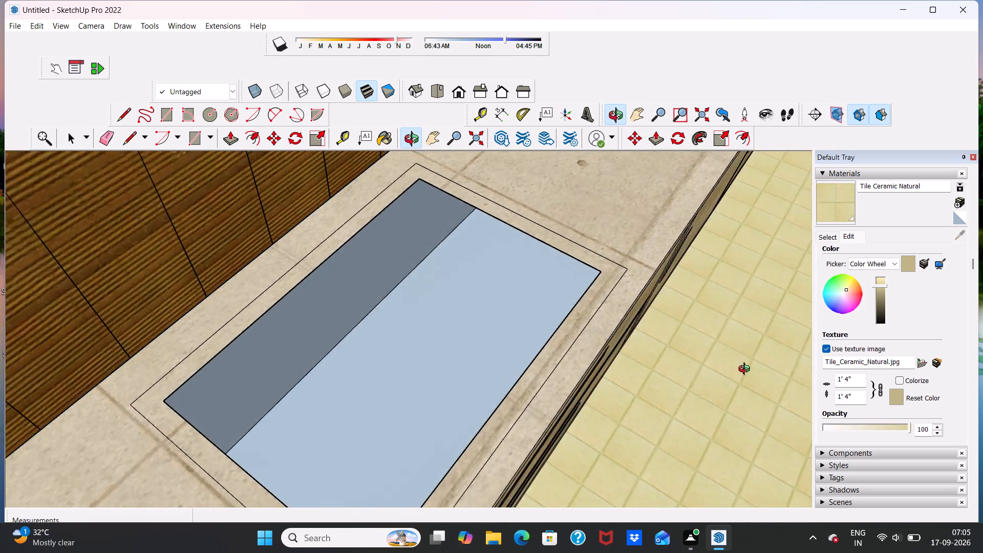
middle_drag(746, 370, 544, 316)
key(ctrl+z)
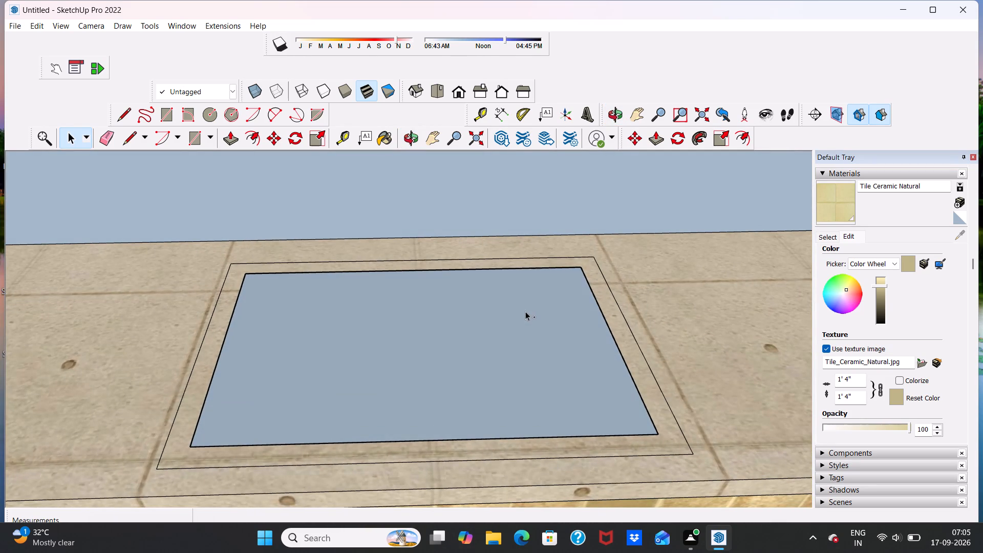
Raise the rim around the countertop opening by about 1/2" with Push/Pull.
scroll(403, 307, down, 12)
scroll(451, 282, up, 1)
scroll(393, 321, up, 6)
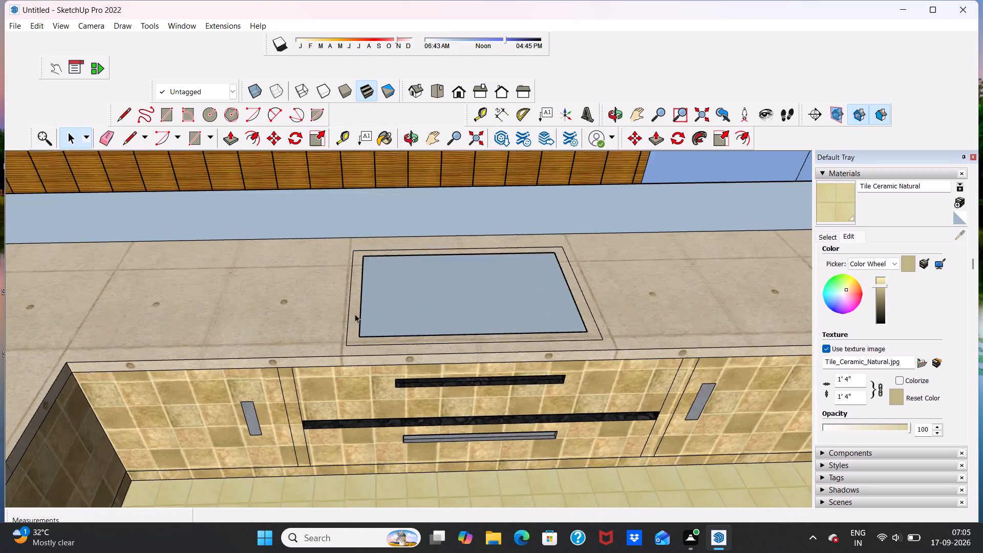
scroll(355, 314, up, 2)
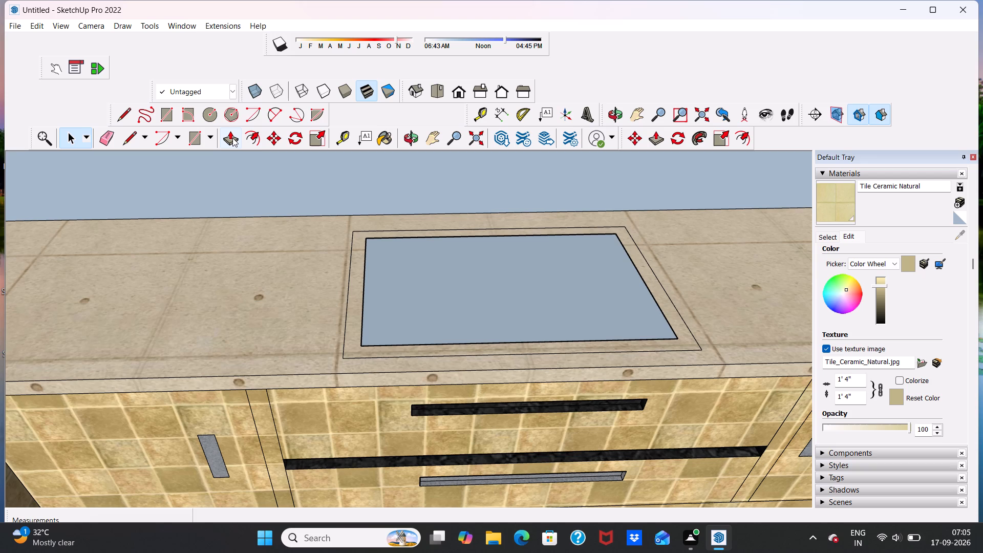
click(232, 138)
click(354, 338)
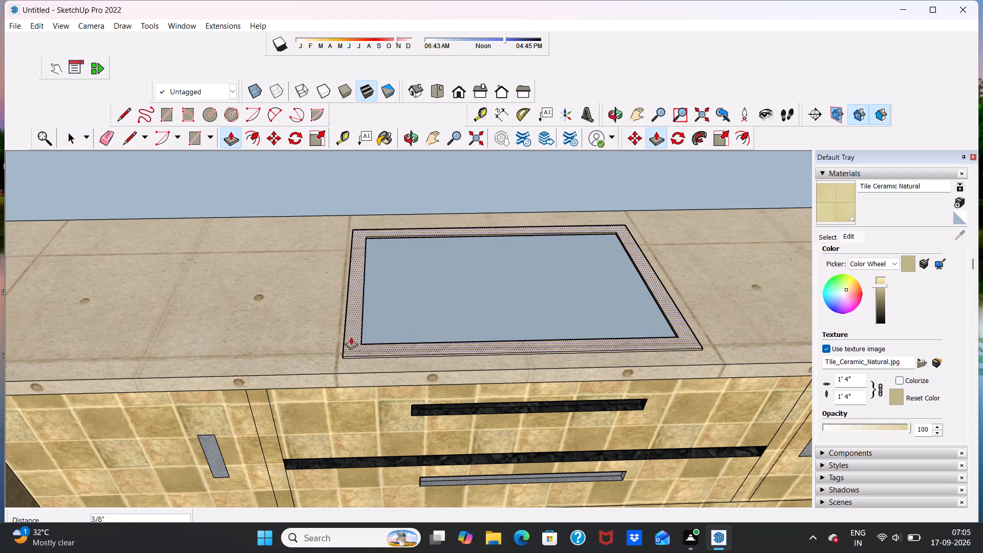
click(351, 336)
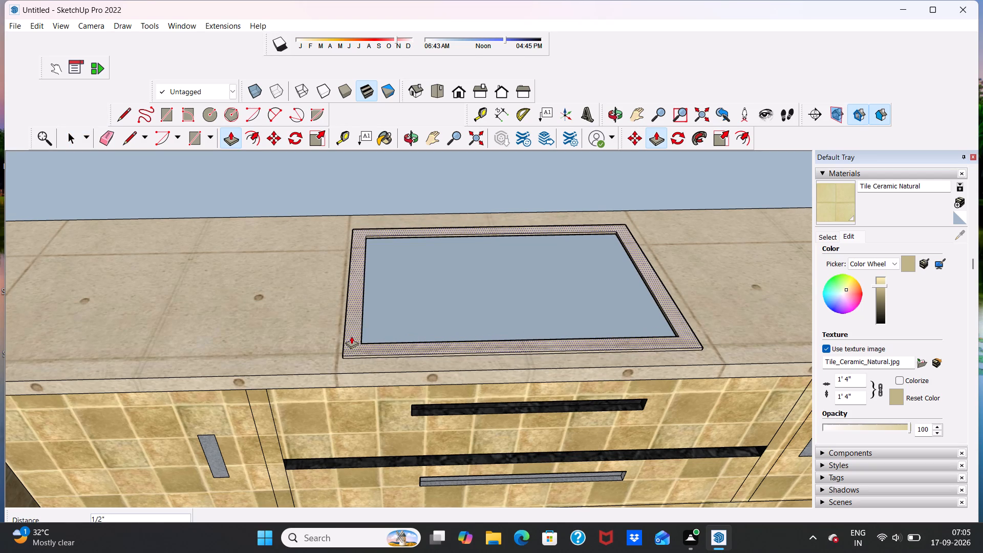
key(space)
Examine the raised rim and the opening it surrounds from the front and from above.
middle_drag(399, 355, 389, 357)
scroll(405, 307, down, 9)
scroll(452, 256, up, 6)
middle_drag(423, 366, 433, 291)
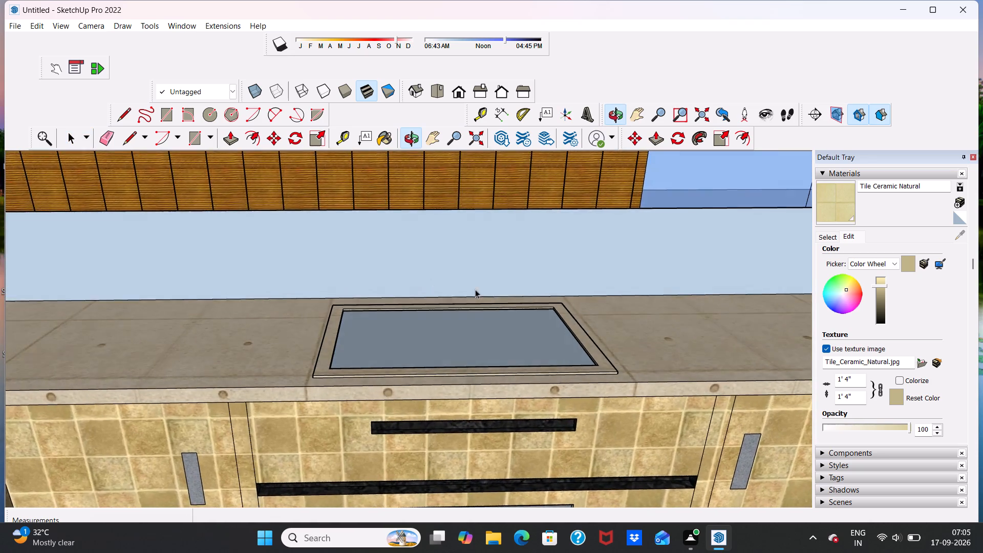
scroll(514, 288, up, 11)
scroll(398, 303, down, 7)
middle_drag(408, 323, 402, 351)
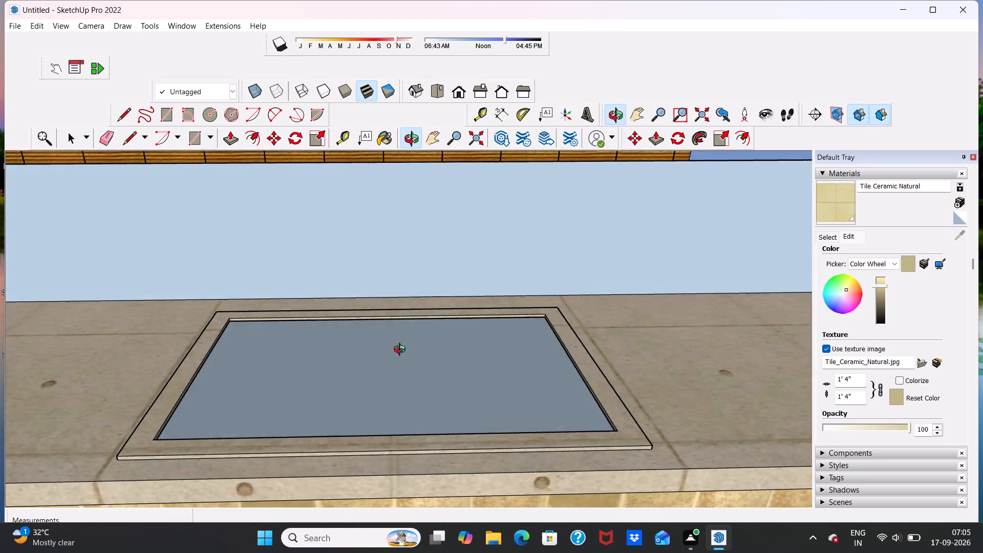
middle_drag(402, 351, 399, 454)
scroll(381, 238, up, 4)
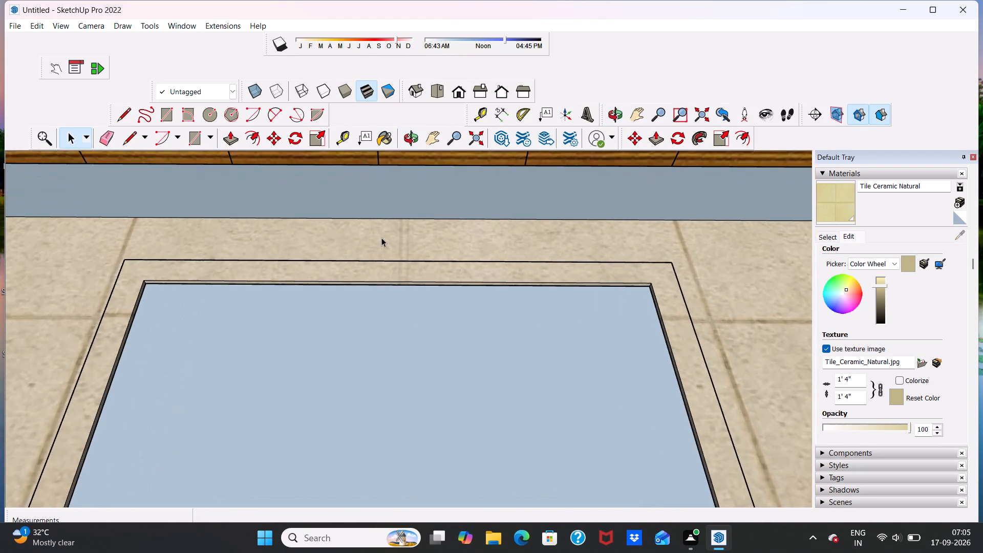
scroll(382, 238, up, 1)
scroll(388, 237, down, 9)
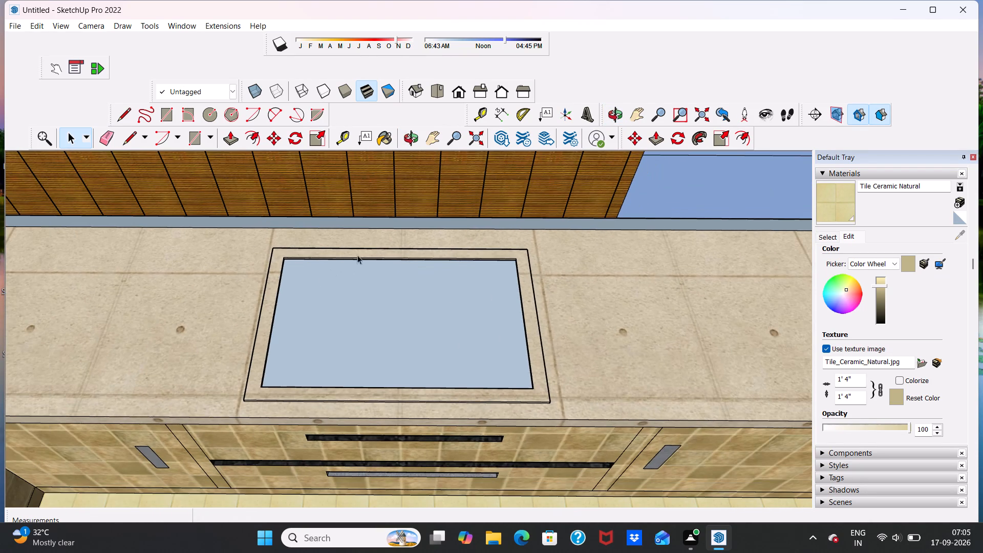
scroll(382, 248, up, 2)
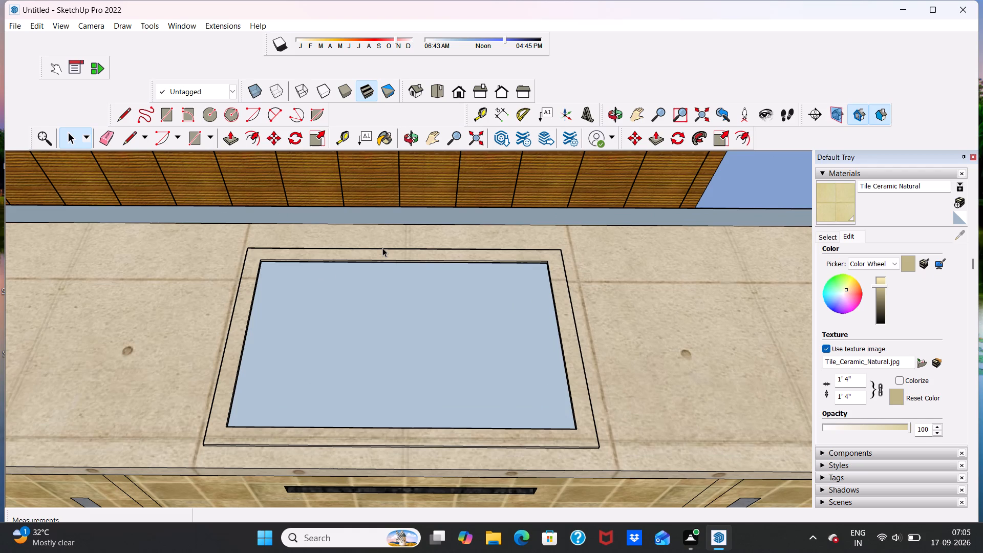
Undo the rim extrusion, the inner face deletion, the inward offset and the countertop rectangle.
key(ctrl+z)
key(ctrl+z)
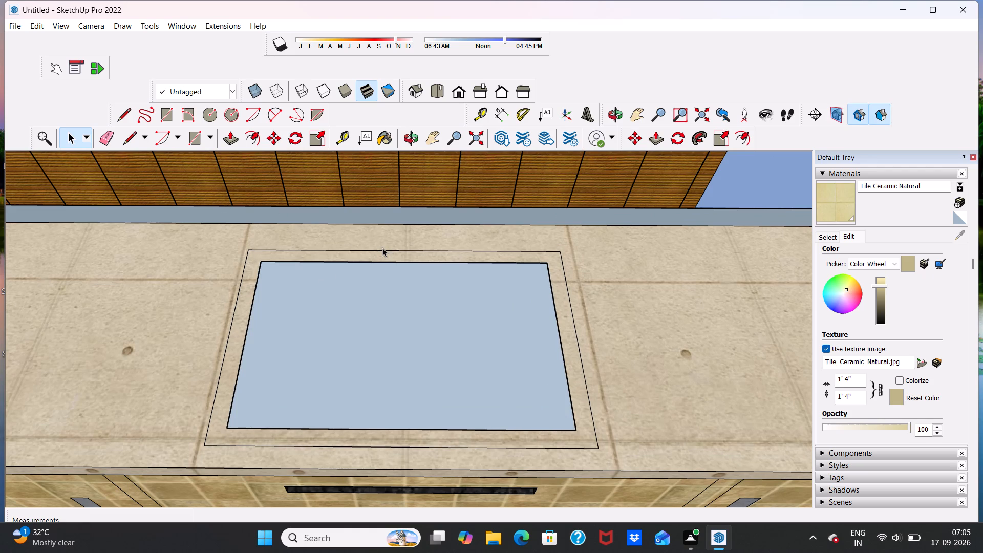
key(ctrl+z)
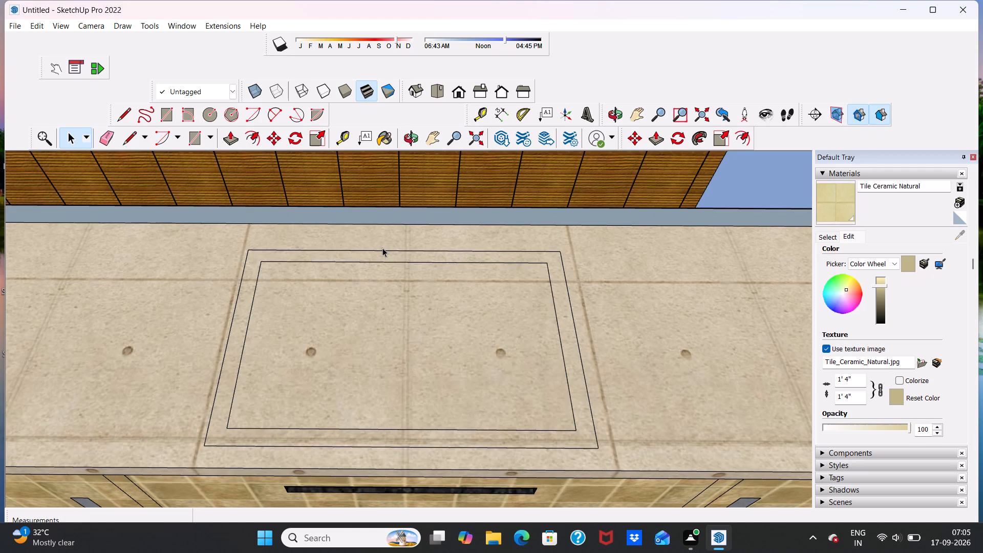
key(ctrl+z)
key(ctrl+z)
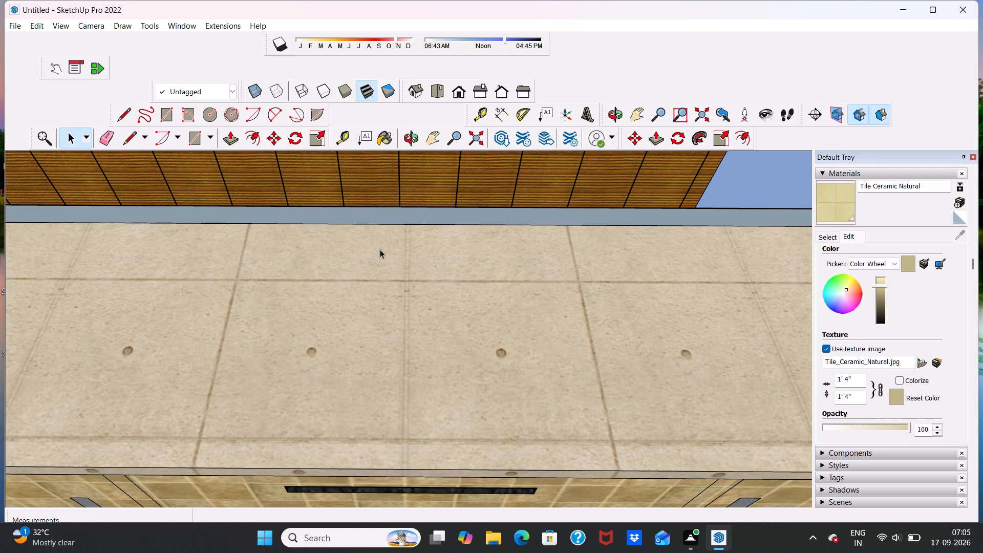
Draw a new rectangle about 4' 5 3/8" by 2' 10 1/2" on the bare countertop above the drawer unit.
click(162, 117)
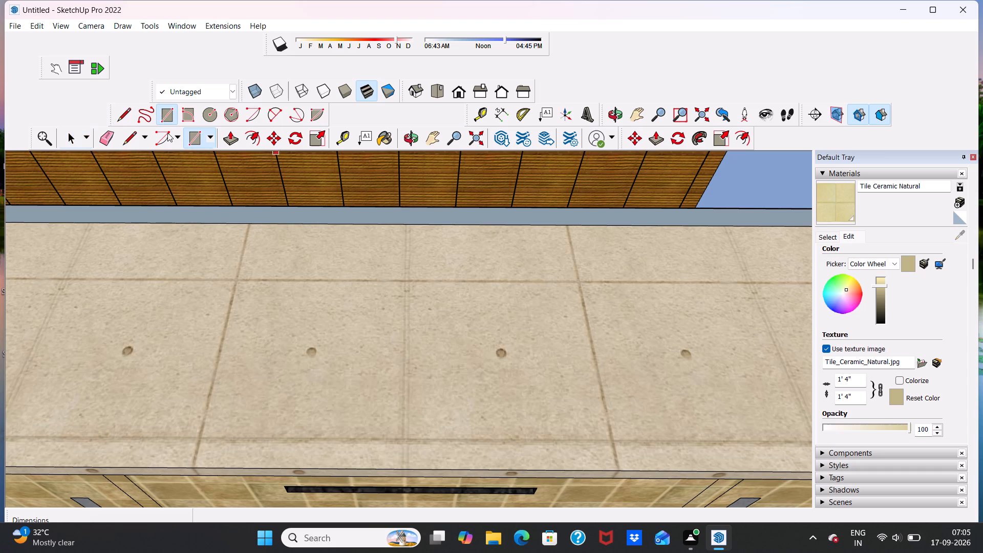
click(273, 267)
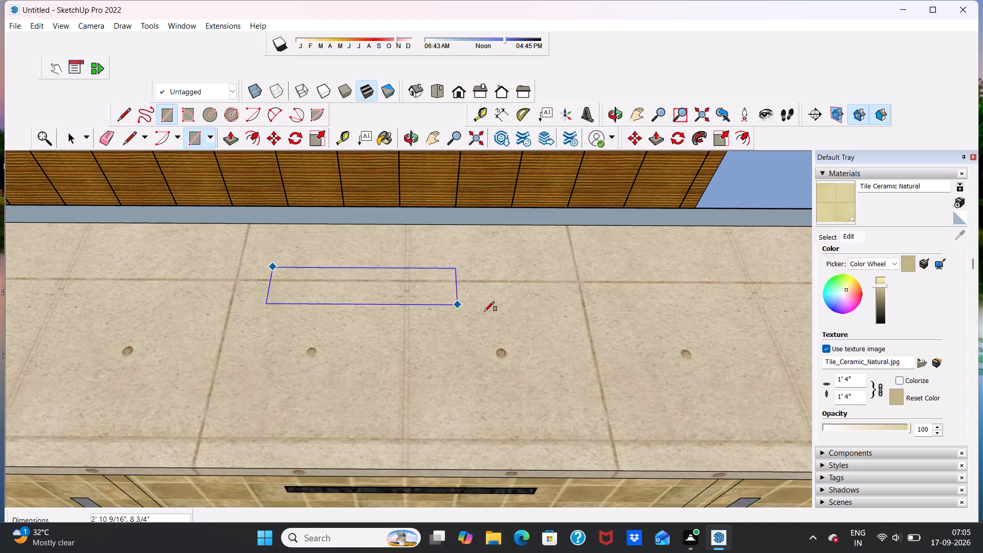
click(610, 453)
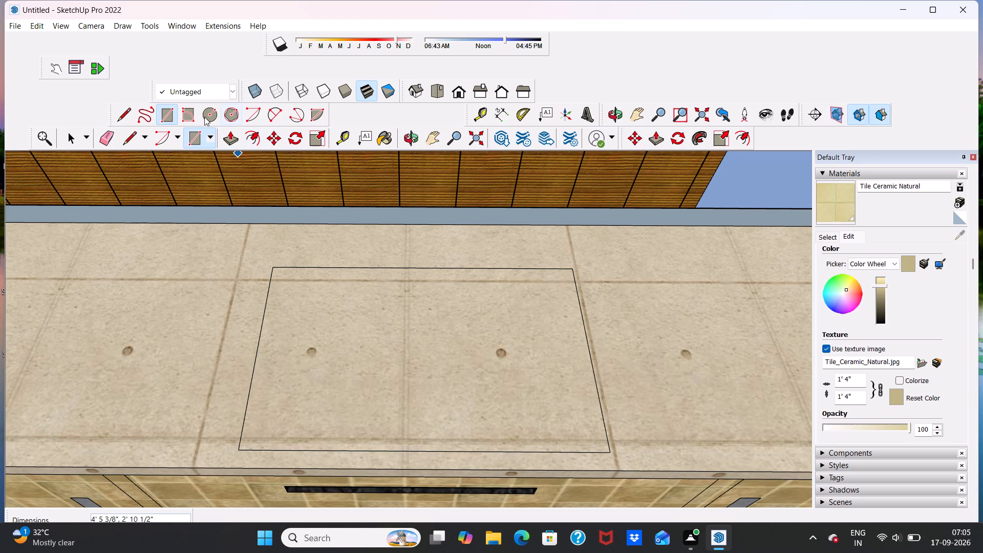
Offset the new countertop rectangle's outline inward to form a rim wider than the previous one.
click(260, 139)
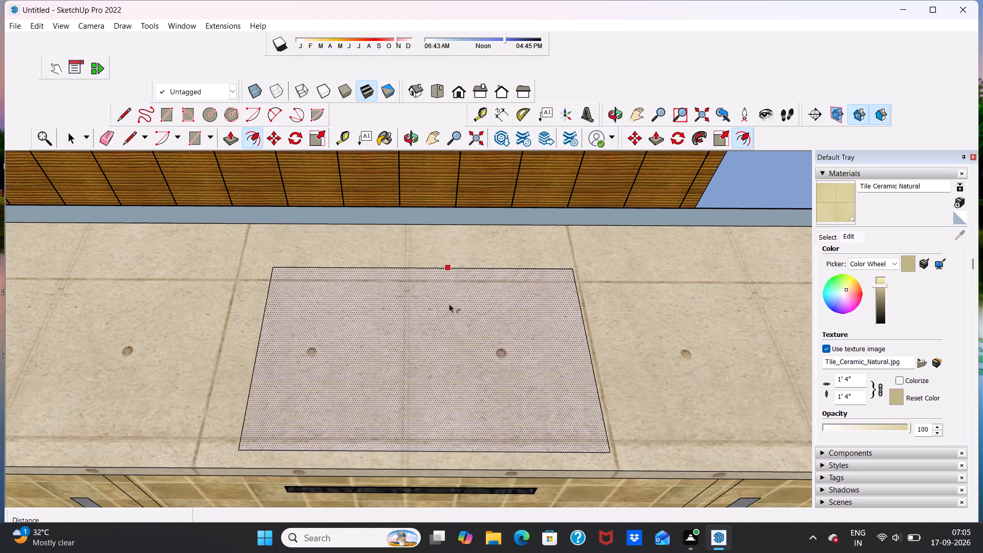
click(449, 304)
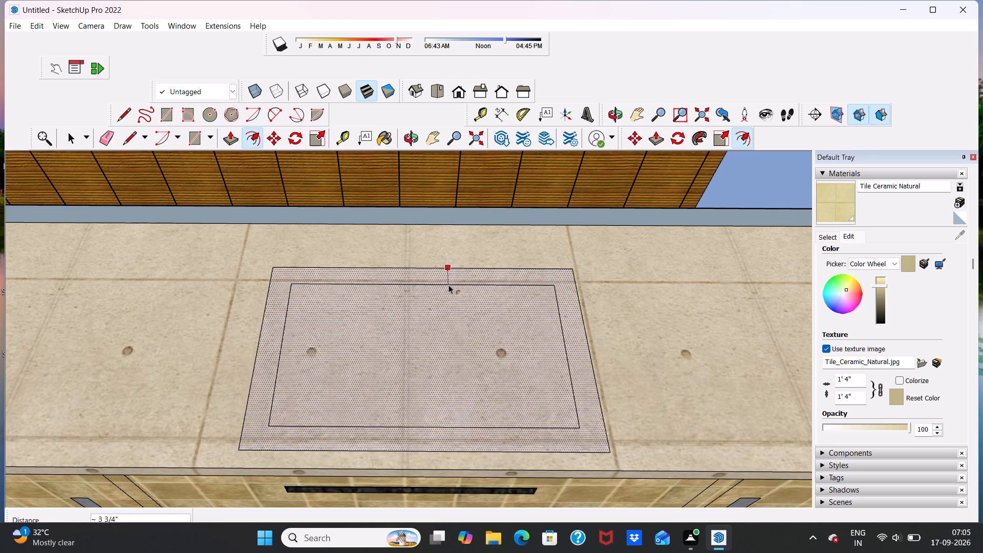
click(448, 283)
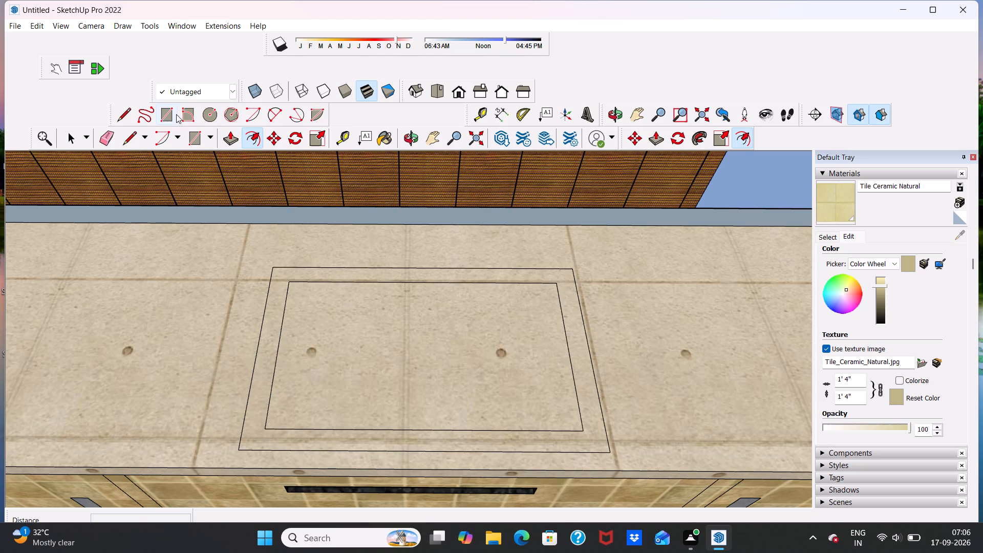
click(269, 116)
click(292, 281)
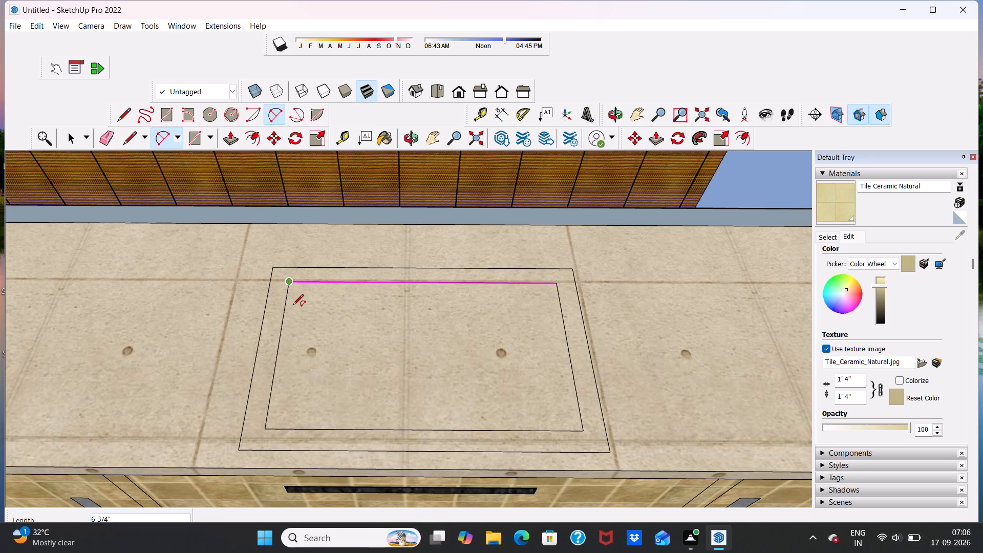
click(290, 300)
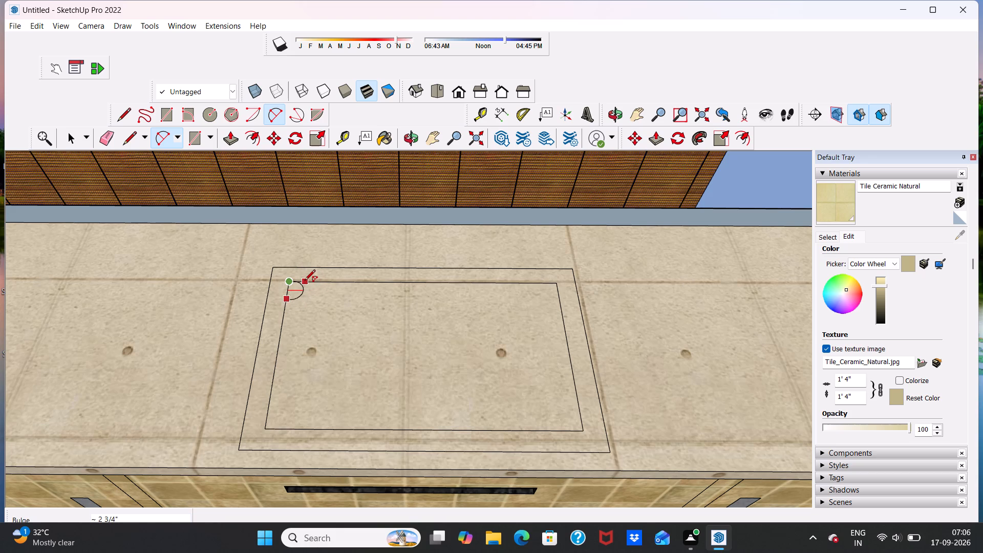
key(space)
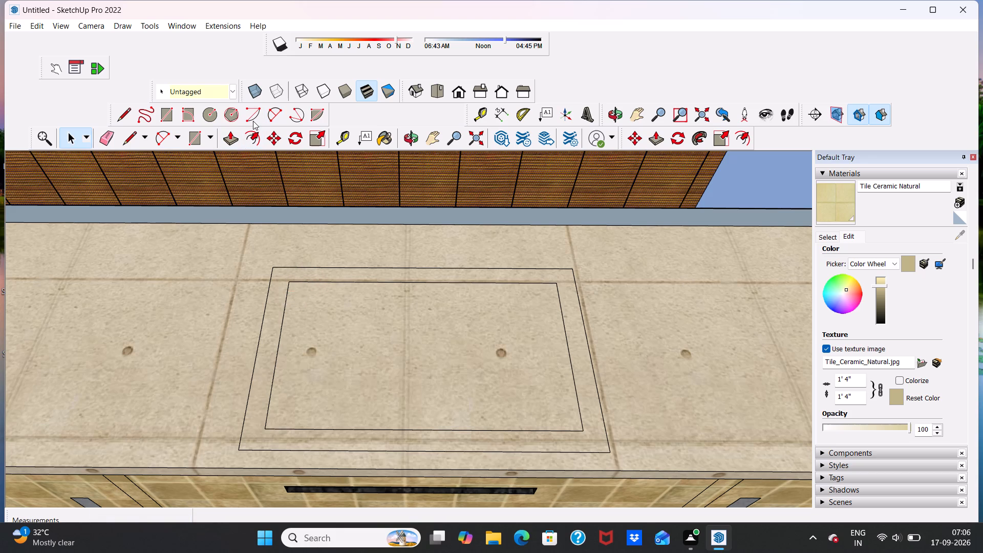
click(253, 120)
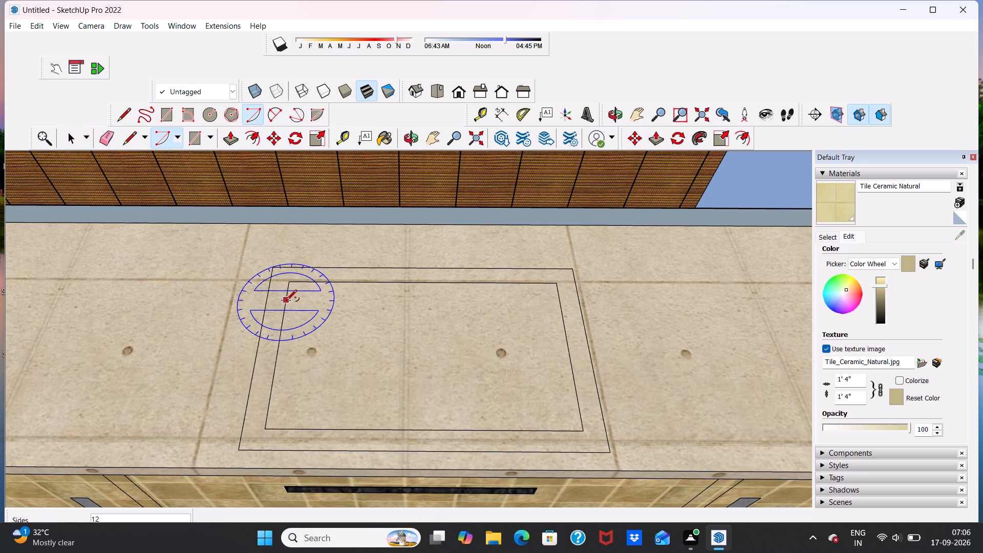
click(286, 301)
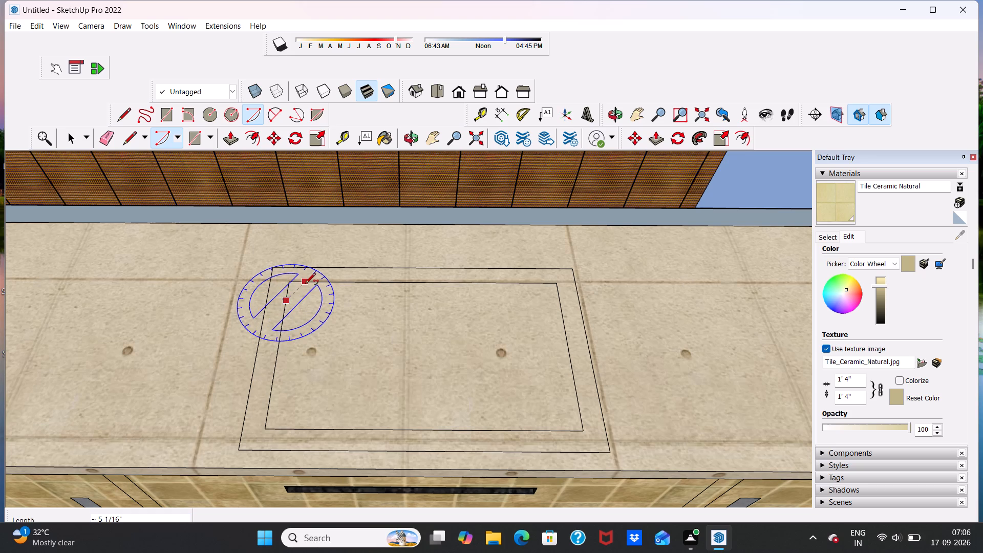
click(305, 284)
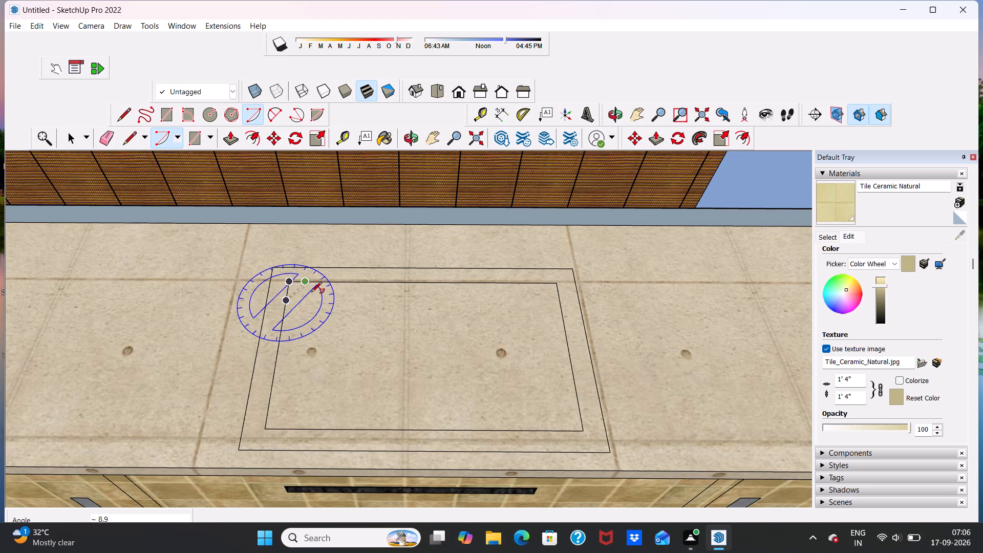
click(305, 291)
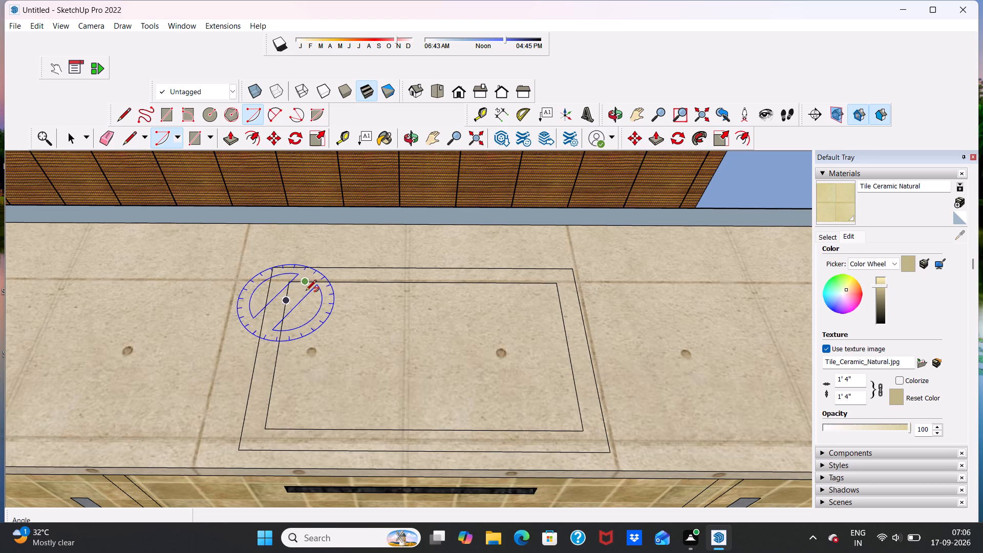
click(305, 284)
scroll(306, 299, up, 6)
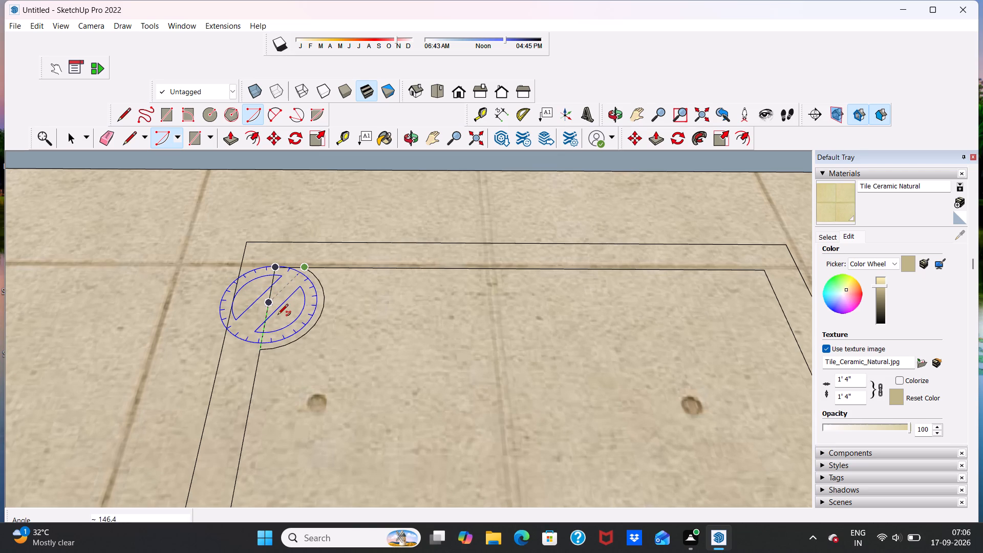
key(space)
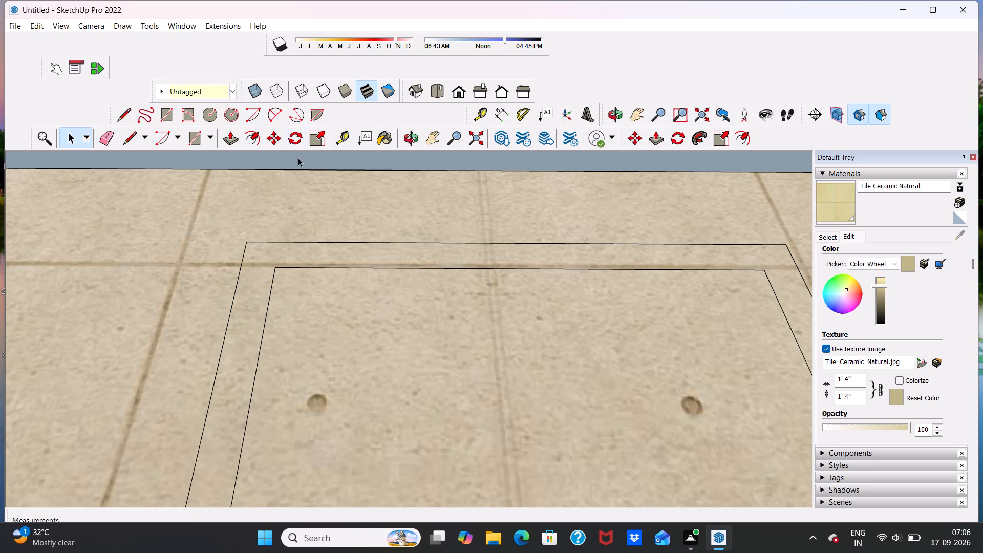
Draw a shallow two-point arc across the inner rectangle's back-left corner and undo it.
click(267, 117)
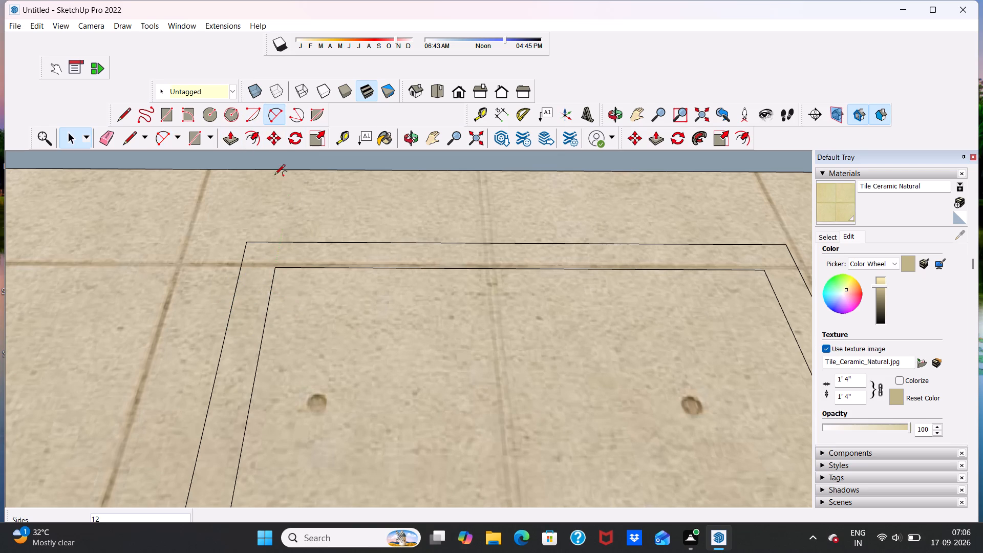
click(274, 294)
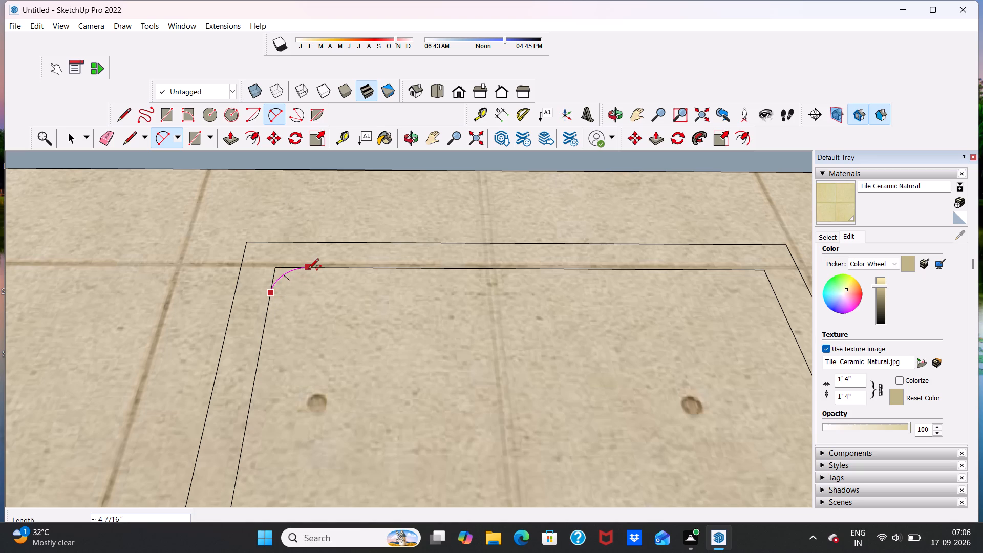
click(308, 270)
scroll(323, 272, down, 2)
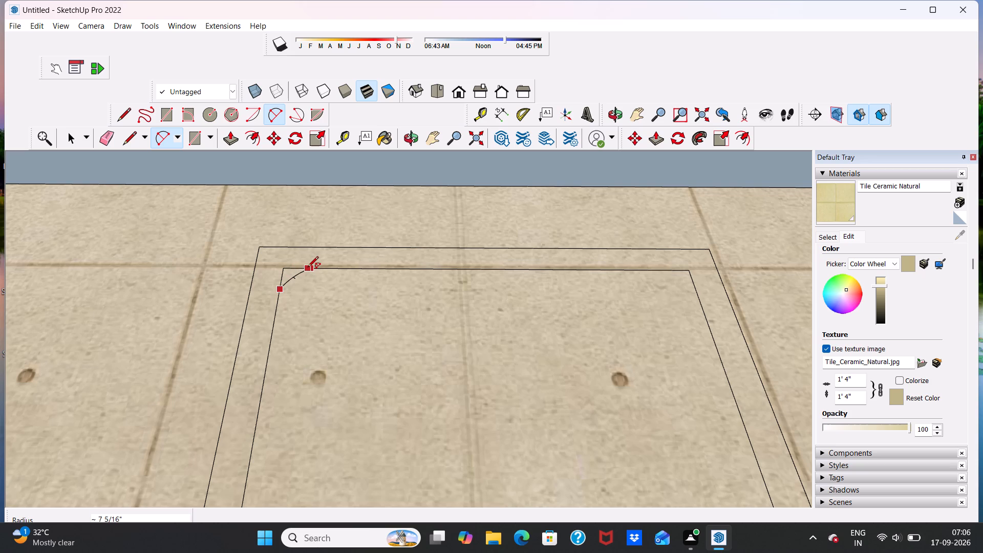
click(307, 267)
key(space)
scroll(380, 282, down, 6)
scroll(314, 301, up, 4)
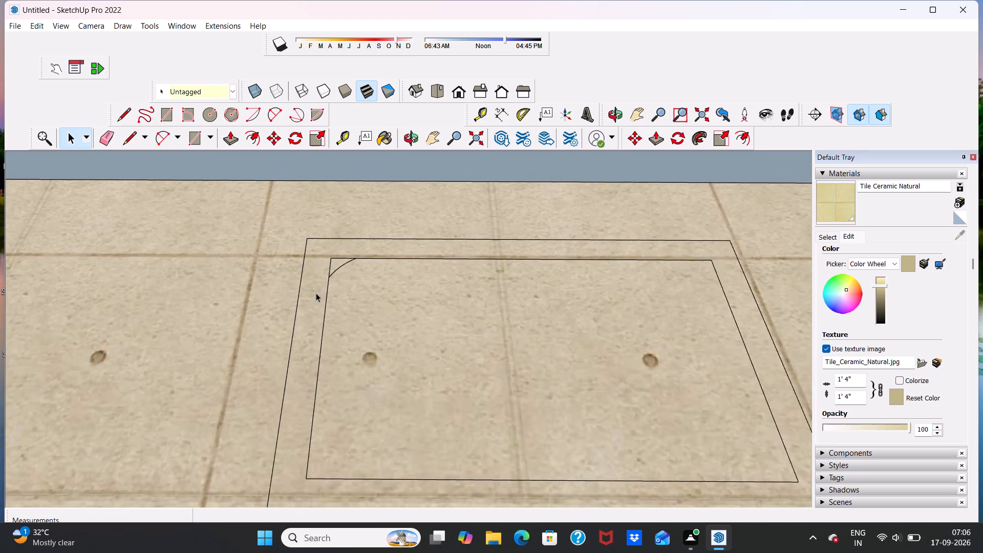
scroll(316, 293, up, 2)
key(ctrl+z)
Round the inner rectangle's back-left corner with a tangent two-point arc, bulging about 15/16" toward the corner.
scroll(300, 215, up, 3)
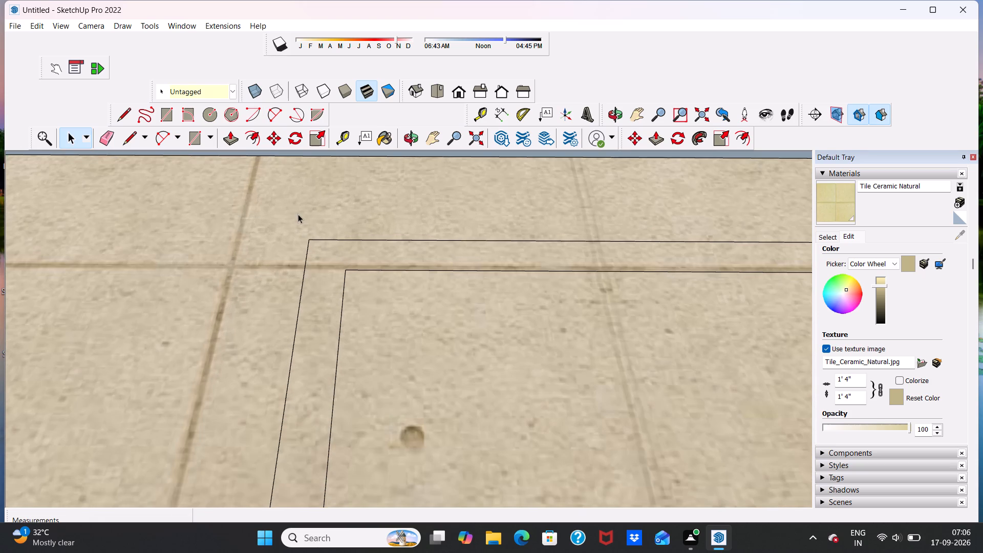
click(269, 117)
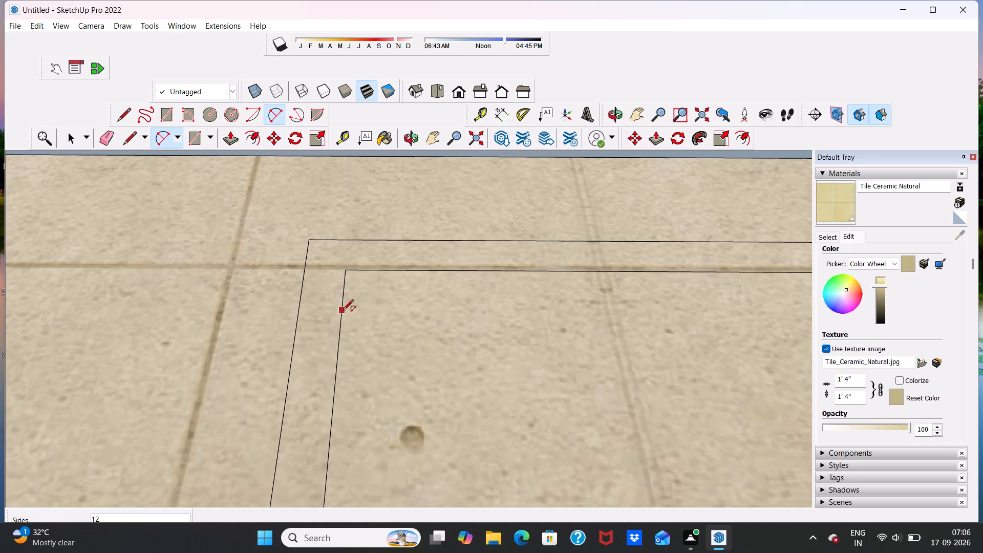
click(343, 311)
click(388, 271)
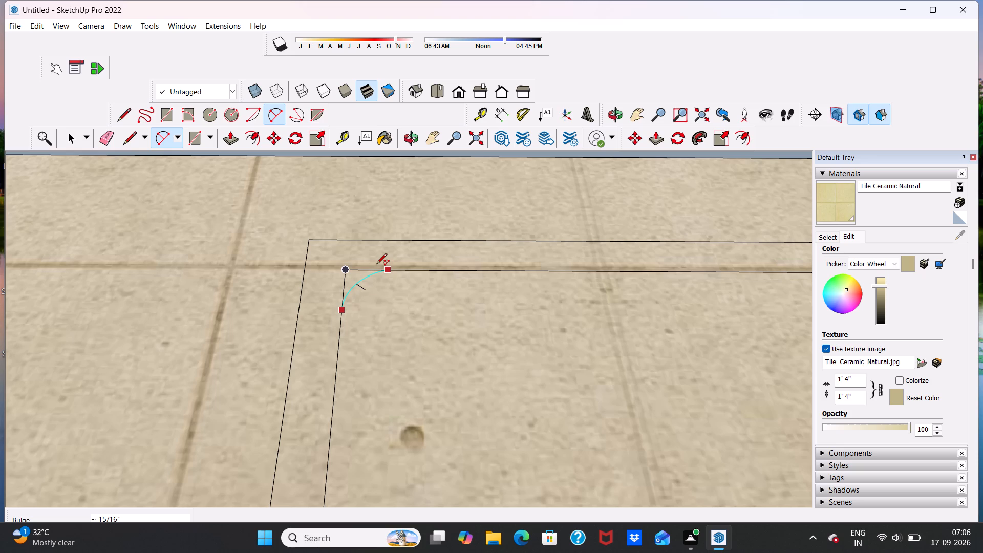
click(376, 265)
key(space)
scroll(403, 293, down, 4)
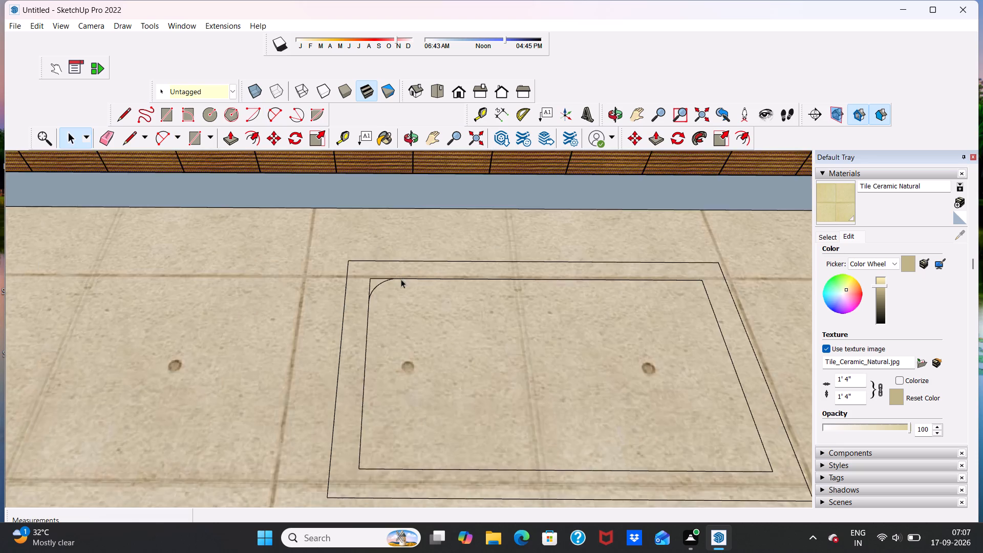
Round the inner rectangle's front-left corner with a small tangent two-point arc joining its two adjacent edges.
scroll(401, 279, down, 7)
scroll(396, 298, up, 6)
scroll(396, 286, down, 7)
scroll(402, 345, up, 2)
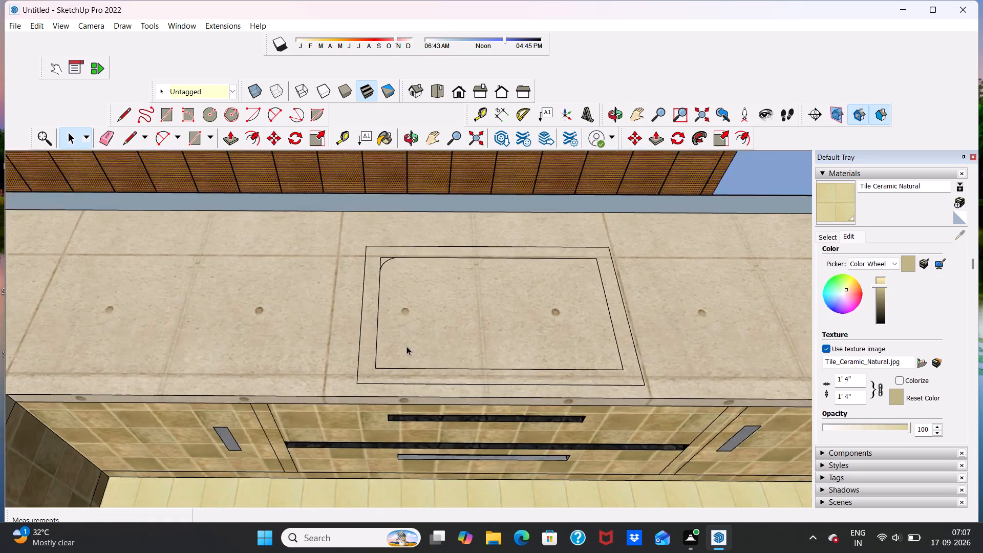
scroll(407, 346, up, 2)
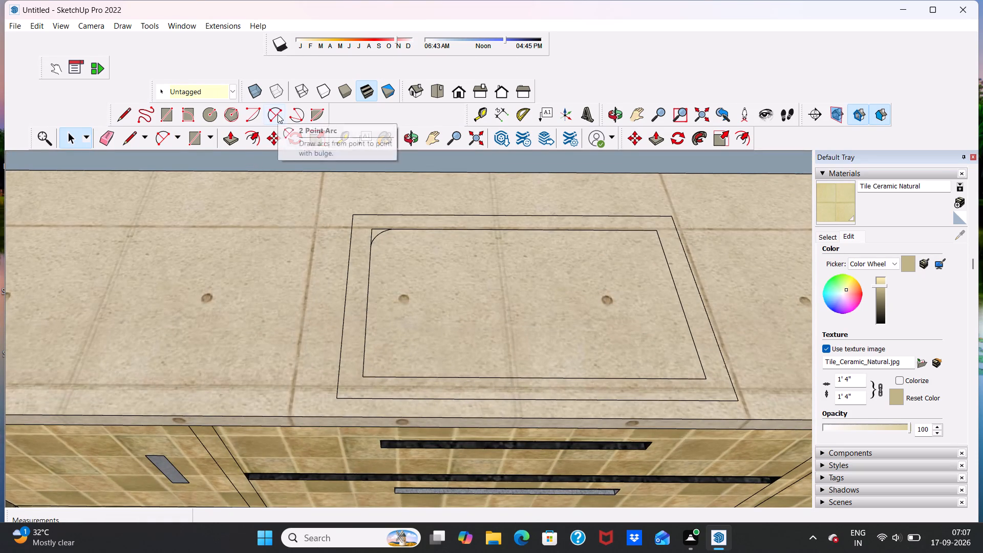
click(277, 114)
scroll(335, 394, up, 9)
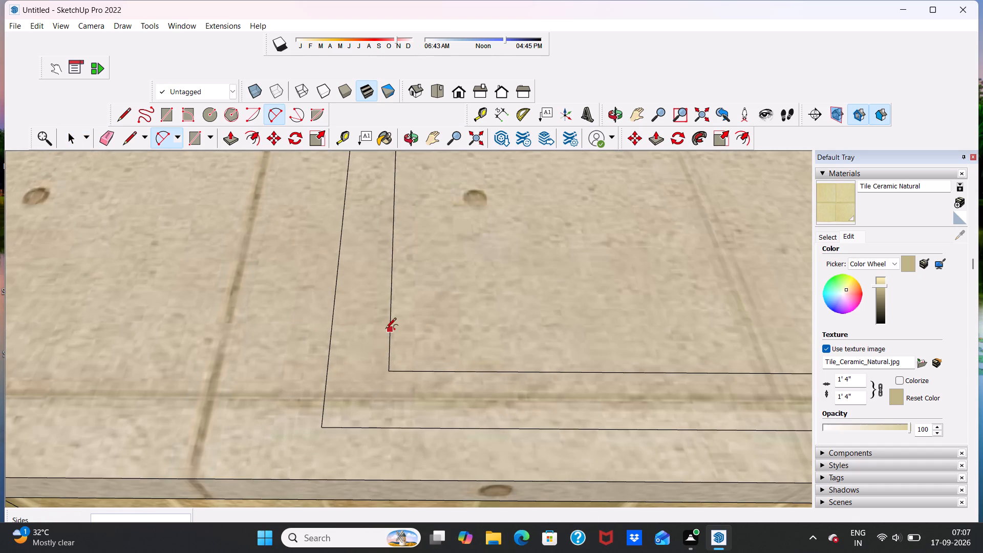
click(390, 330)
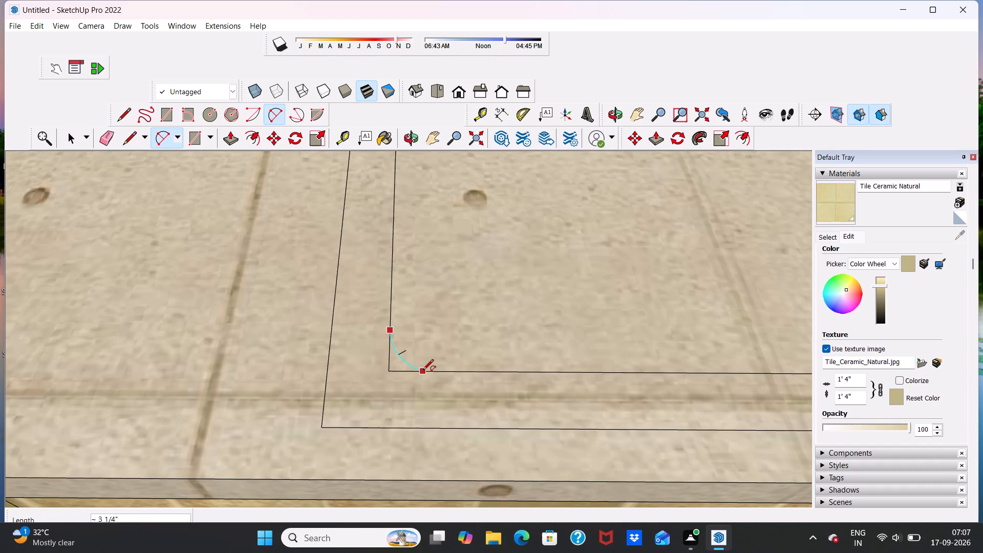
click(424, 371)
click(425, 371)
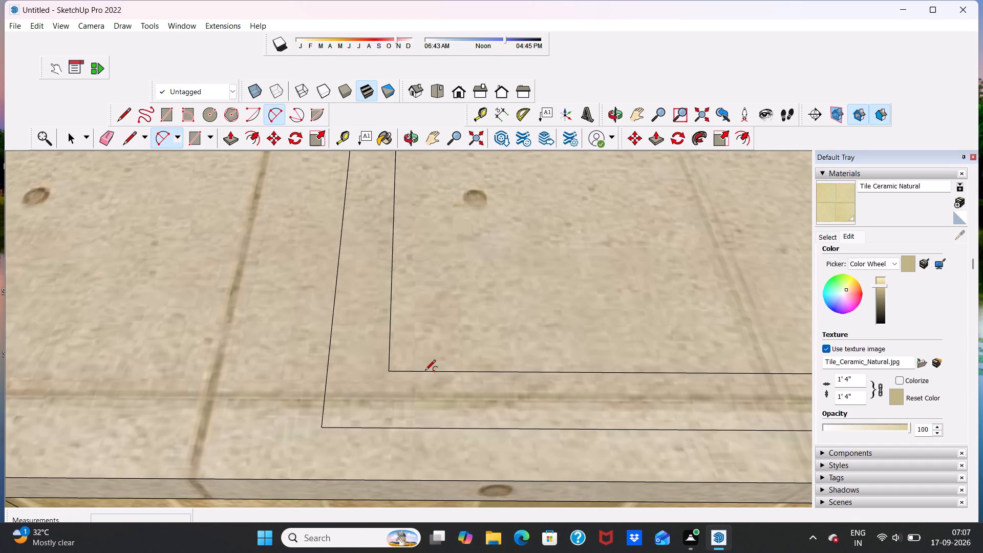
click(389, 339)
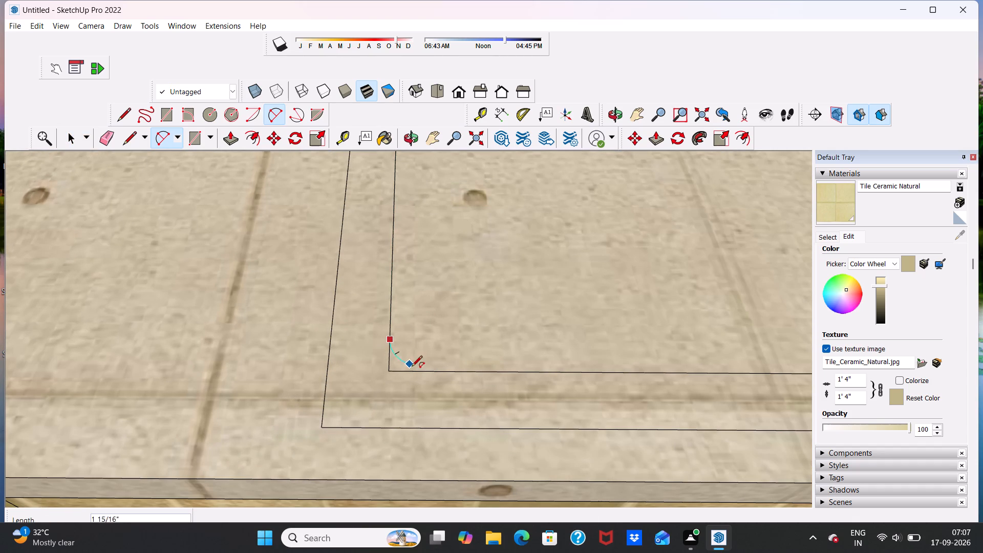
click(418, 372)
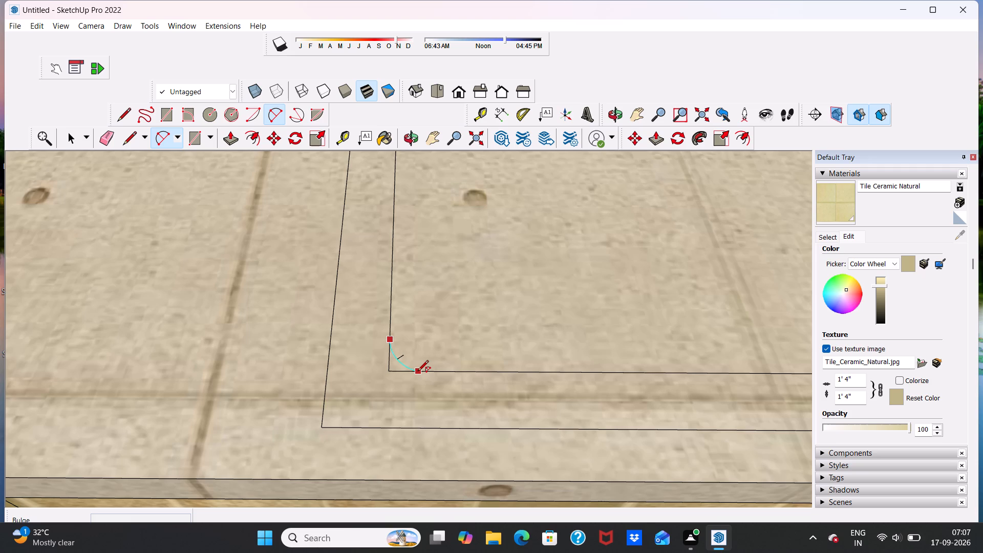
click(418, 372)
key(space)
Round the inner rectangle's front-right corner with a tangent two-point arc of about 2 11/16" radius.
scroll(429, 341, down, 18)
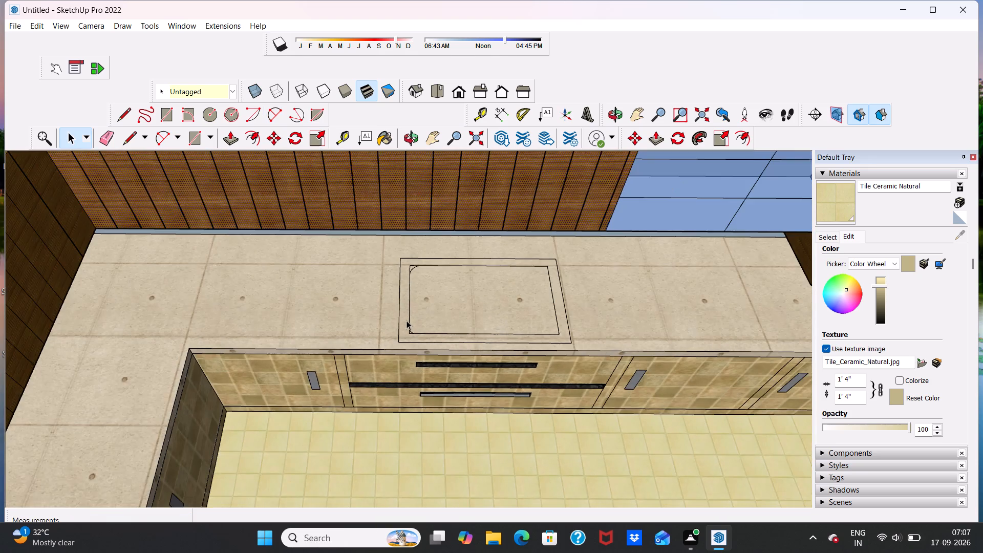
scroll(618, 330, up, 6)
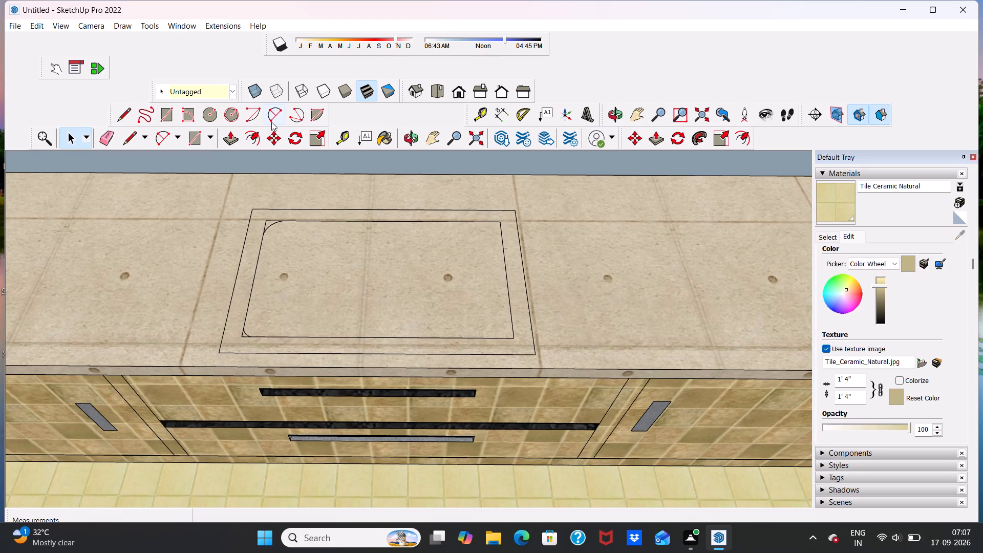
click(272, 122)
scroll(511, 340, up, 10)
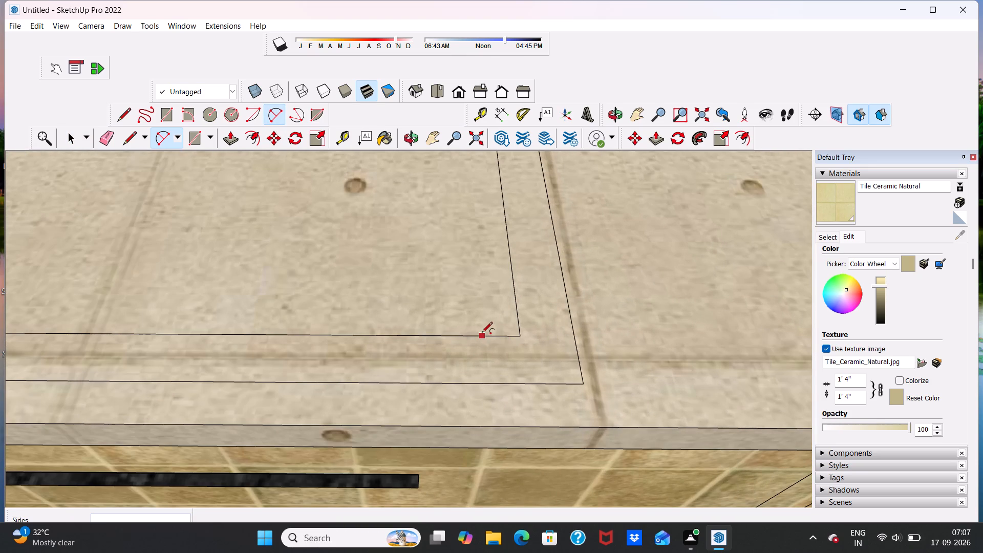
click(477, 333)
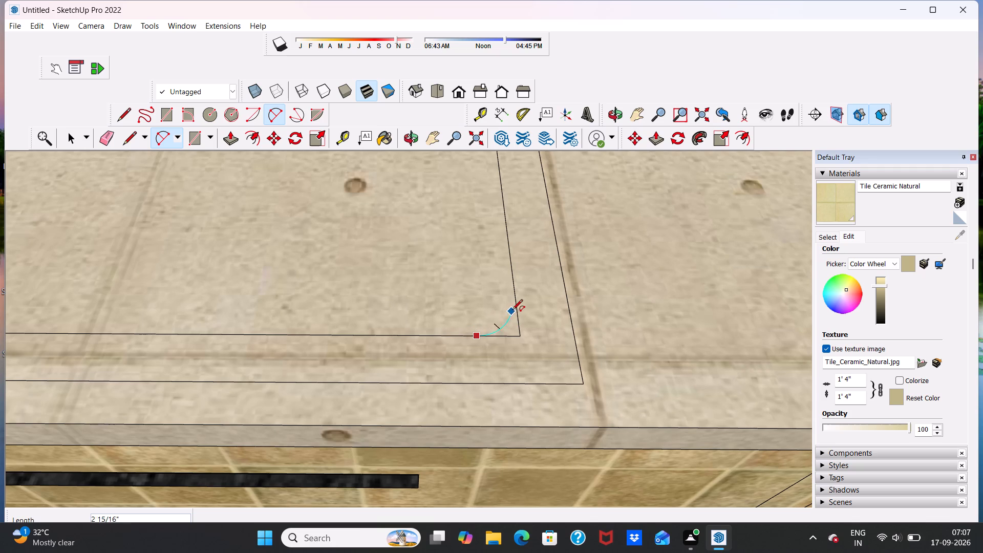
click(518, 308)
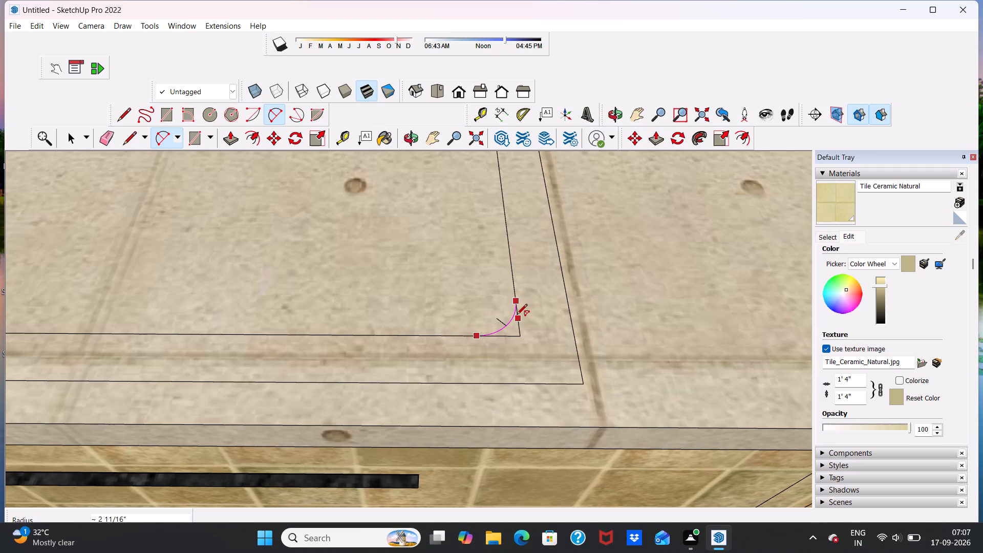
click(517, 315)
key(space)
Round the inner rectangle's back-right corner with a two-point arc of about 7 1/8" radius.
scroll(517, 313, down, 14)
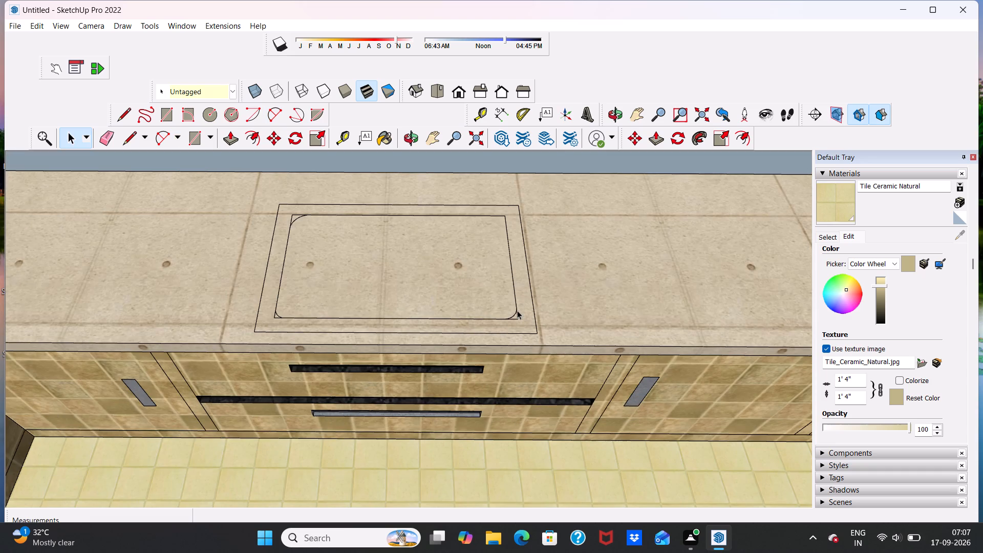
scroll(505, 235, up, 6)
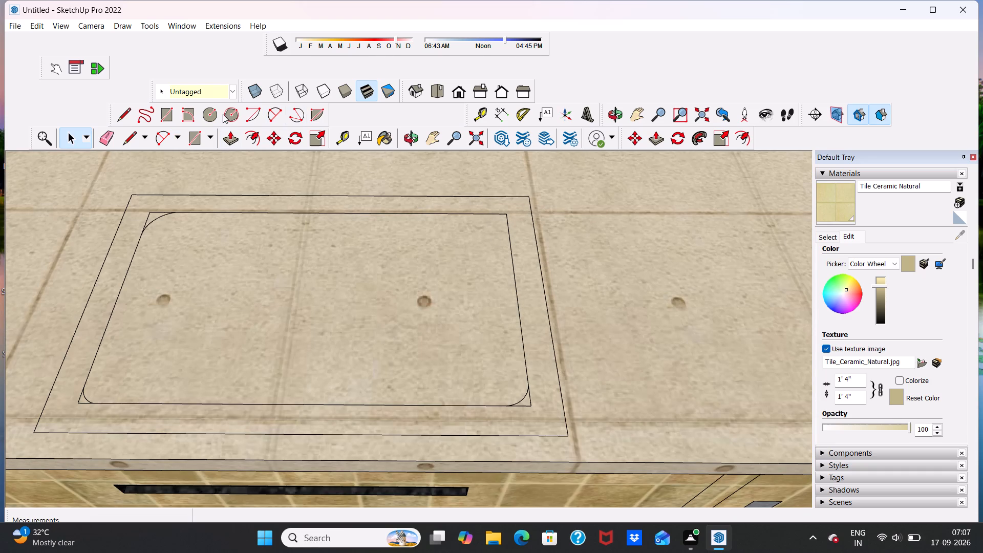
click(277, 117)
scroll(499, 224, up, 8)
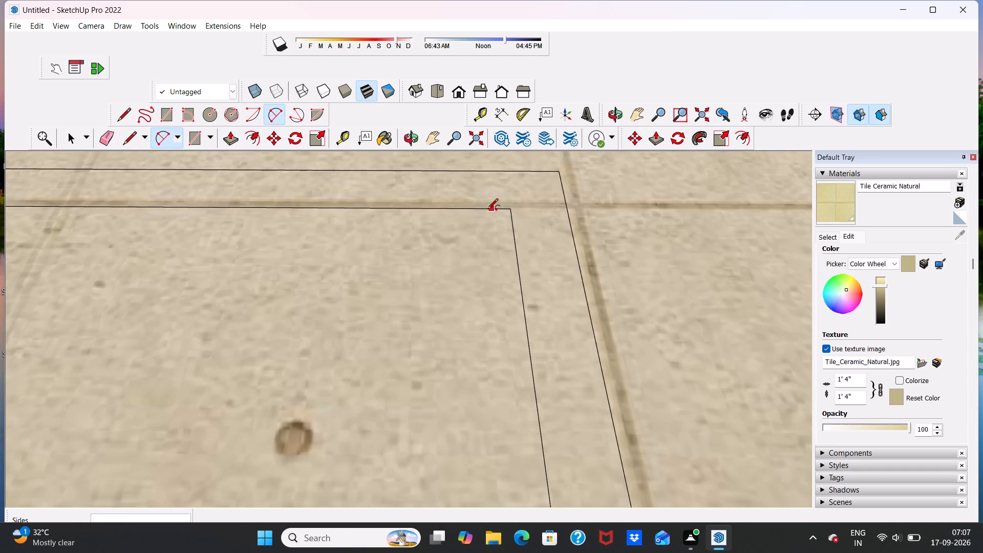
click(464, 209)
click(513, 246)
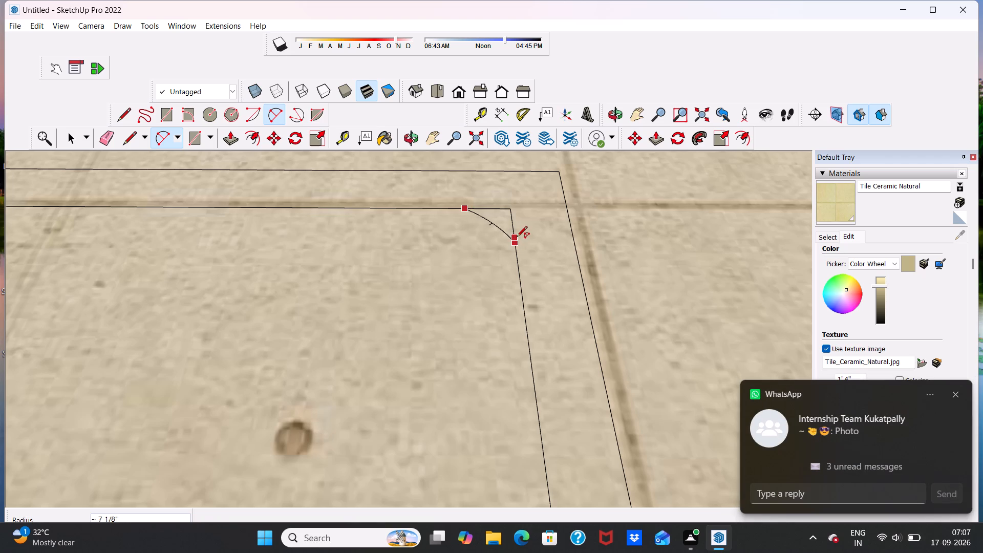
click(517, 238)
key(space)
scroll(517, 238, down, 5)
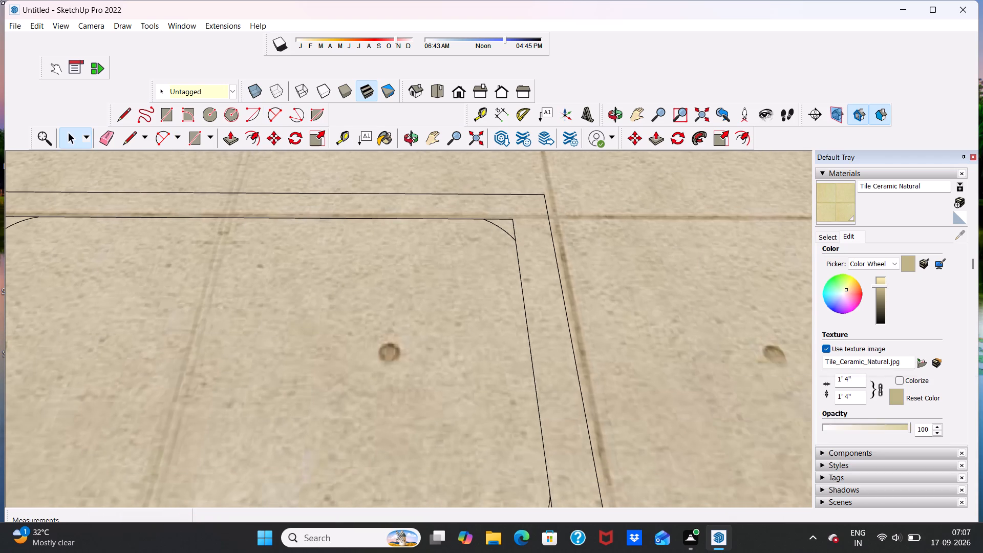
Erase the leftover square edge segments outside the arcs at the inner rectangle's back-right and front-right corners.
click(108, 136)
scroll(500, 210, up, 11)
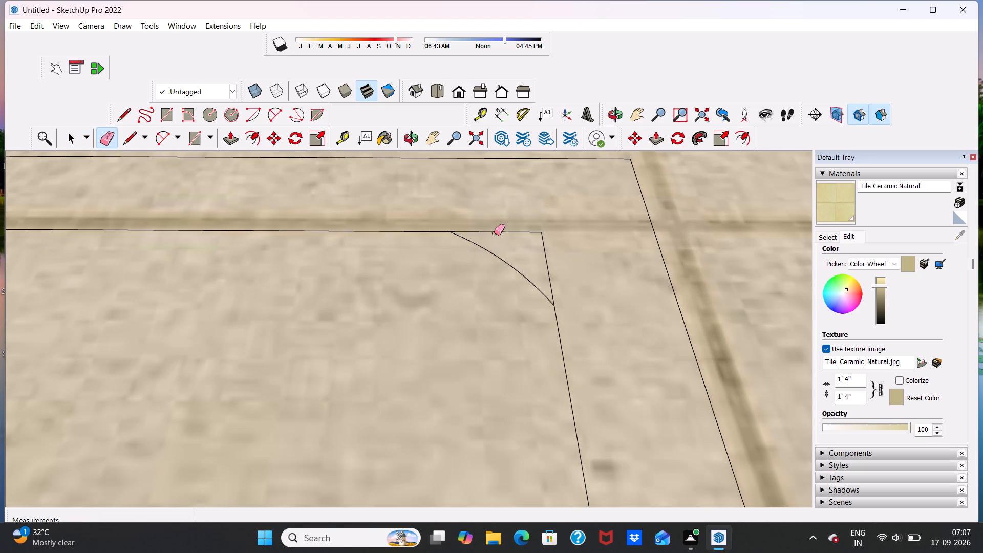
click(496, 231)
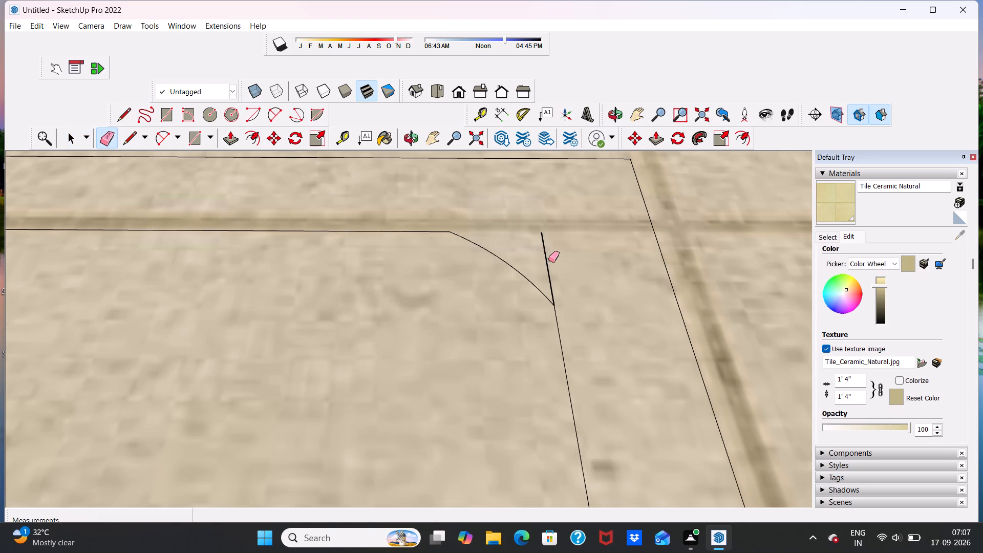
click(546, 262)
scroll(567, 223, down, 11)
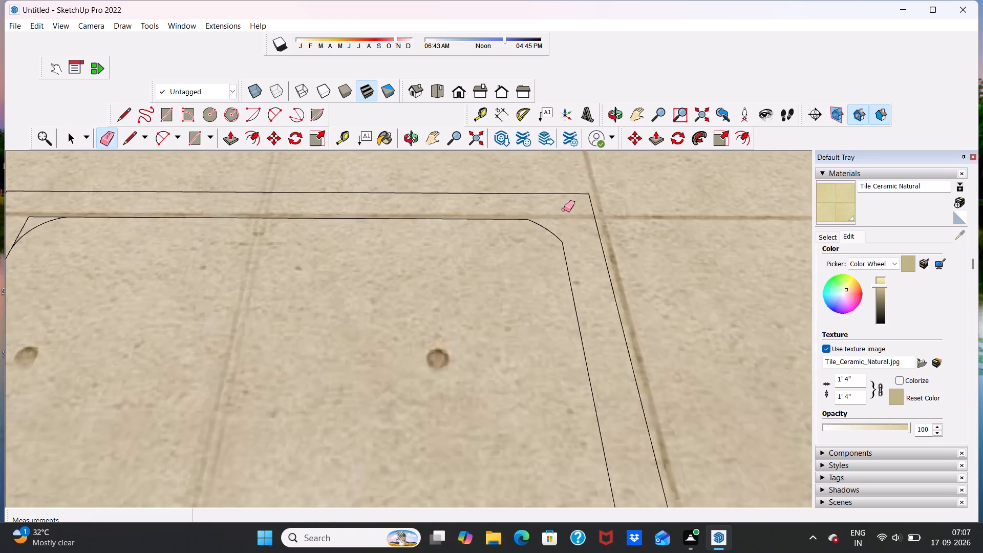
scroll(564, 209, down, 13)
scroll(595, 316, up, 6)
scroll(556, 270, up, 18)
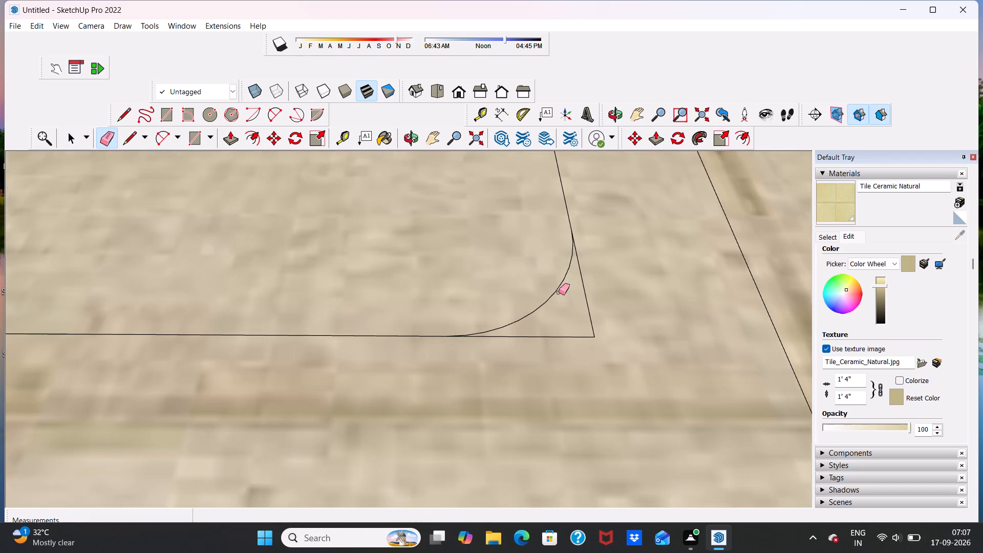
scroll(559, 292, up, 1)
click(584, 283)
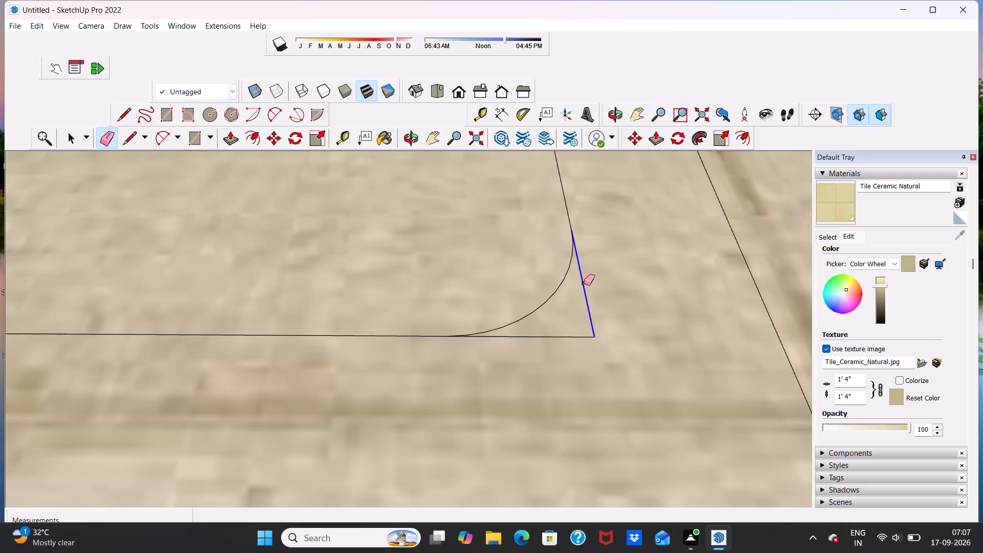
click(580, 337)
scroll(623, 301, down, 5)
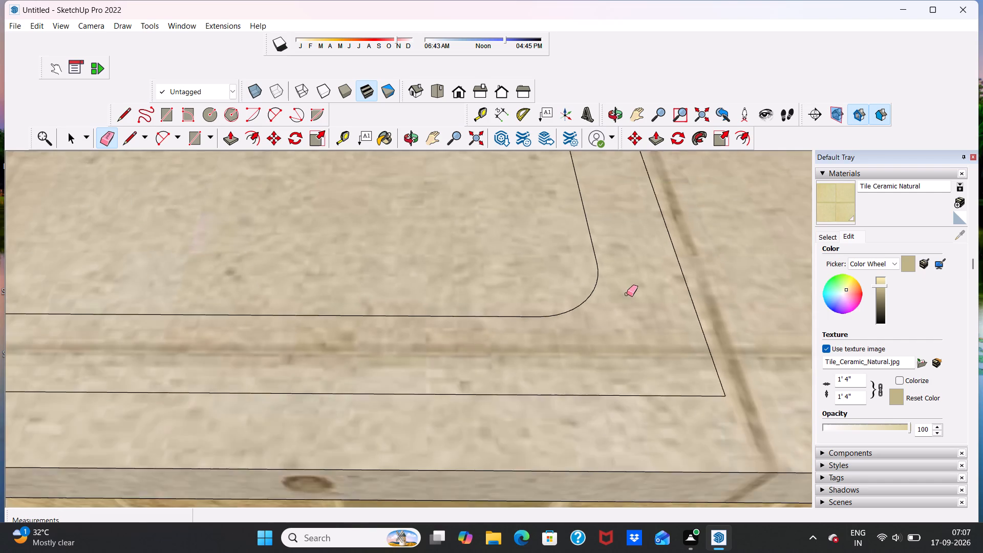
Erase the leftover square edge segments outside the arcs at the inner rectangle's front-left and back-left corners.
scroll(627, 294, down, 20)
scroll(627, 294, down, 1)
scroll(386, 279, up, 20)
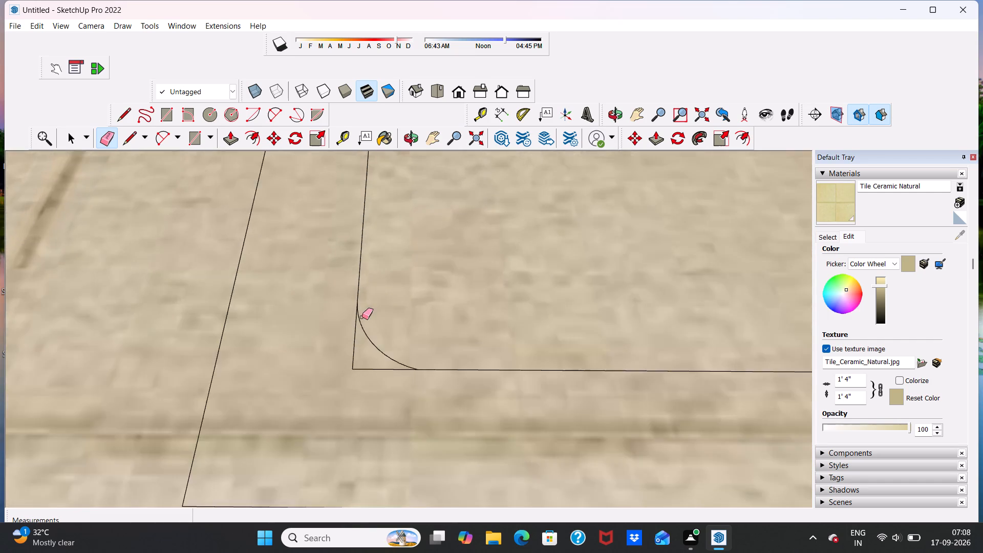
scroll(362, 317, up, 4)
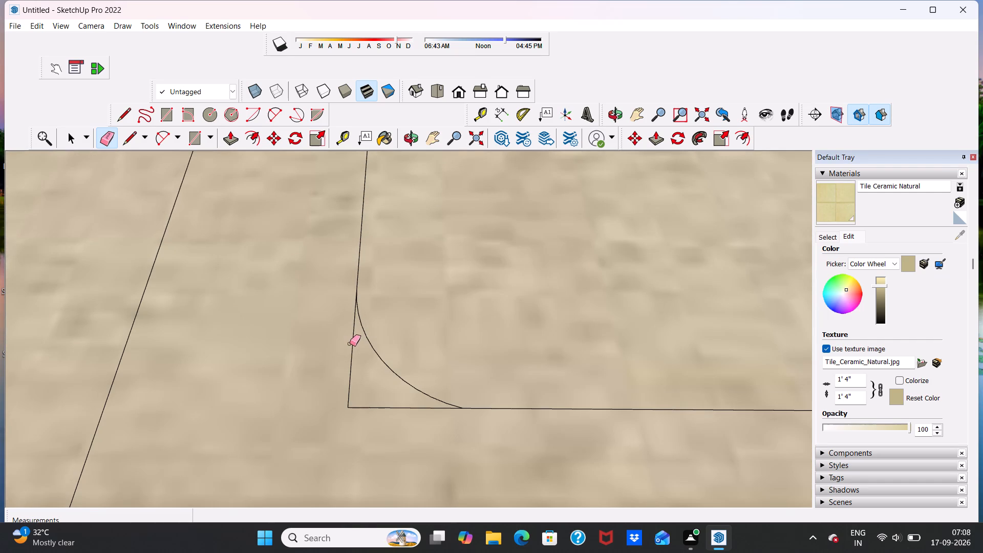
click(349, 407)
scroll(371, 391, down, 20)
scroll(371, 391, down, 7)
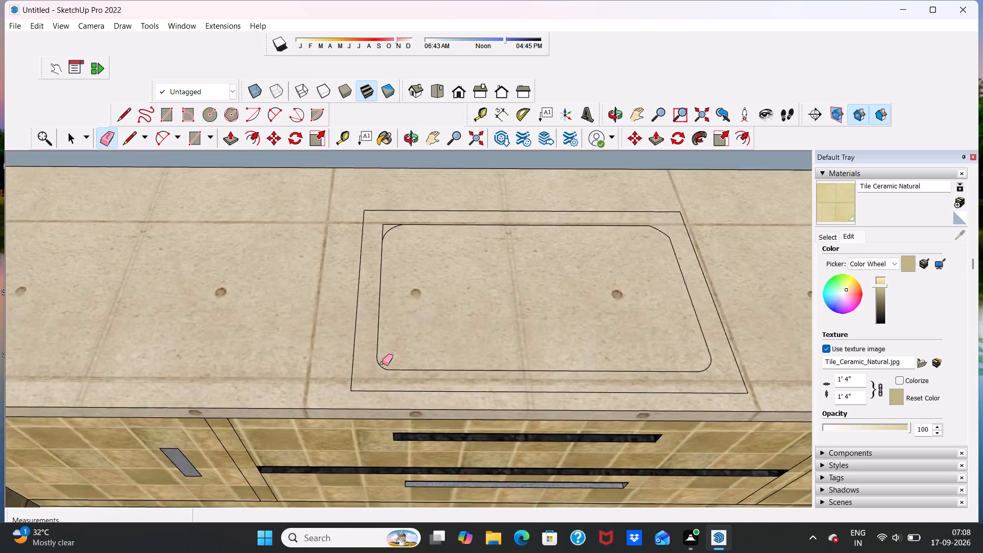
scroll(382, 363, down, 2)
scroll(400, 251, up, 20)
scroll(400, 251, up, 7)
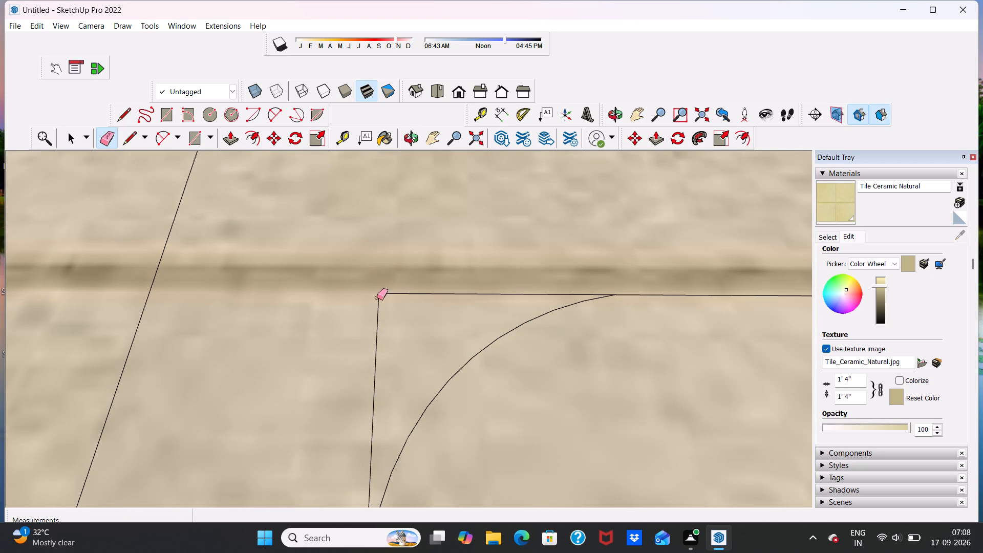
click(380, 295)
click(380, 295)
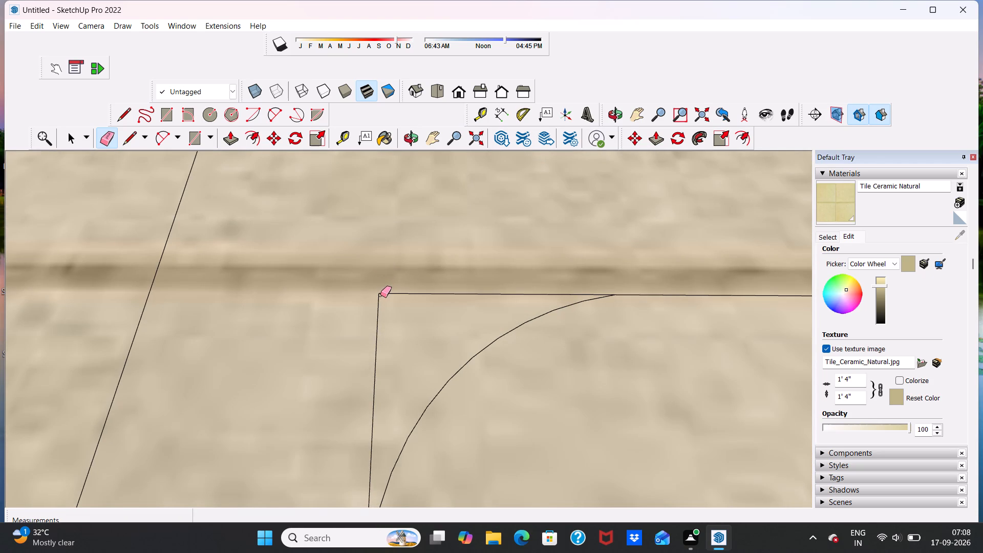
click(380, 294)
click(378, 299)
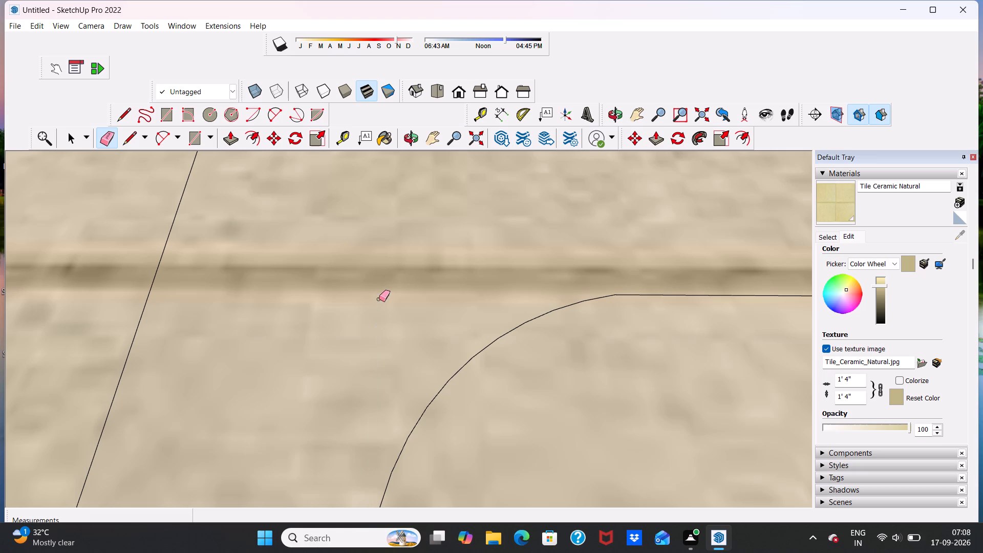
scroll(379, 299, down, 20)
scroll(379, 299, down, 10)
scroll(444, 274, up, 3)
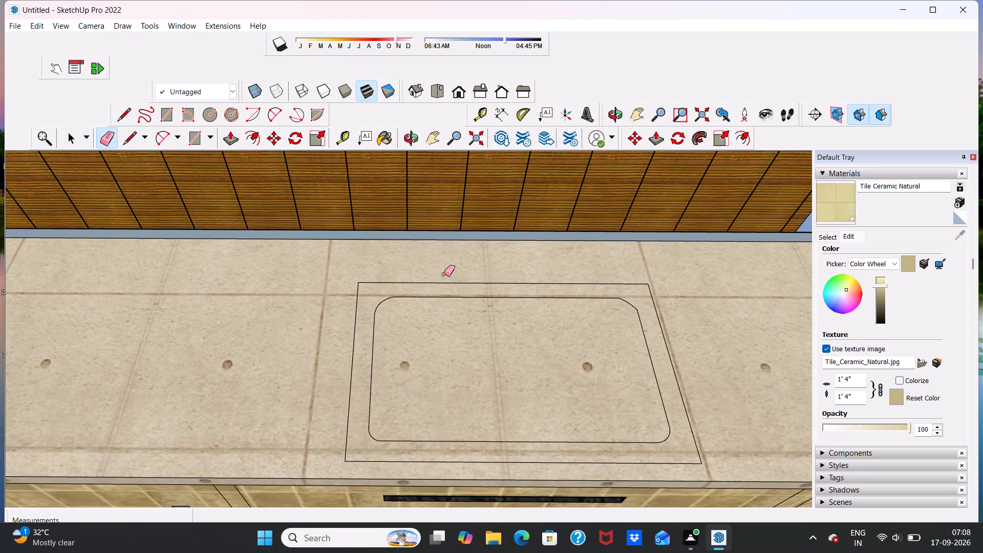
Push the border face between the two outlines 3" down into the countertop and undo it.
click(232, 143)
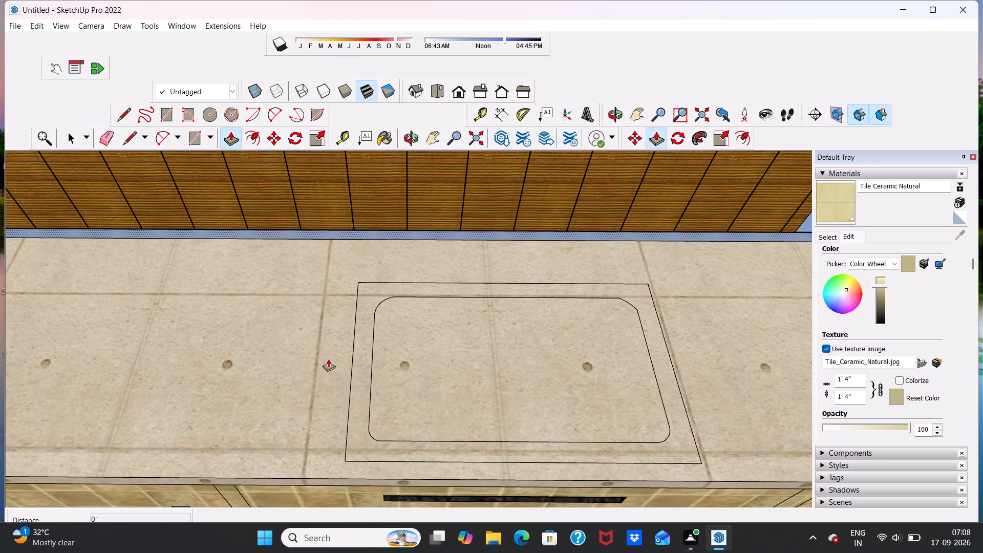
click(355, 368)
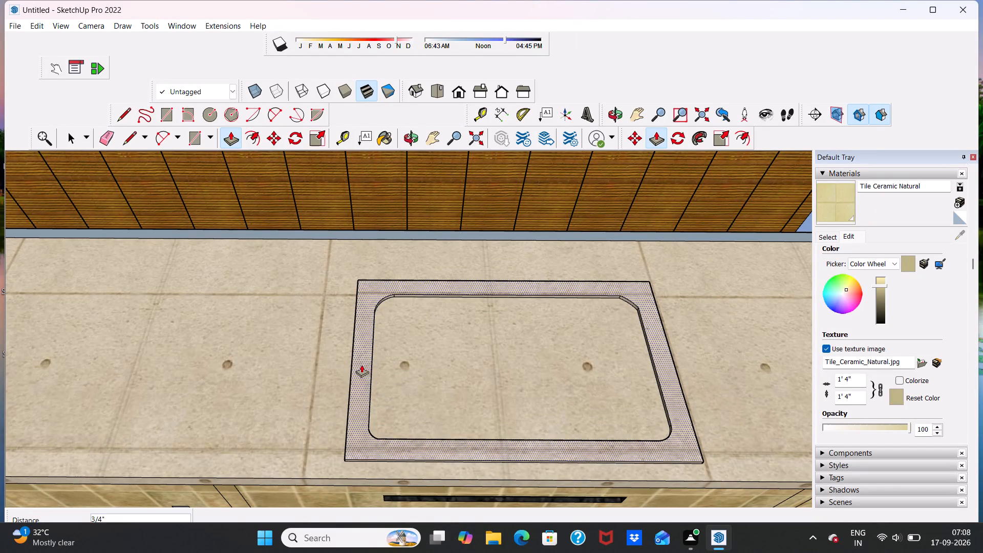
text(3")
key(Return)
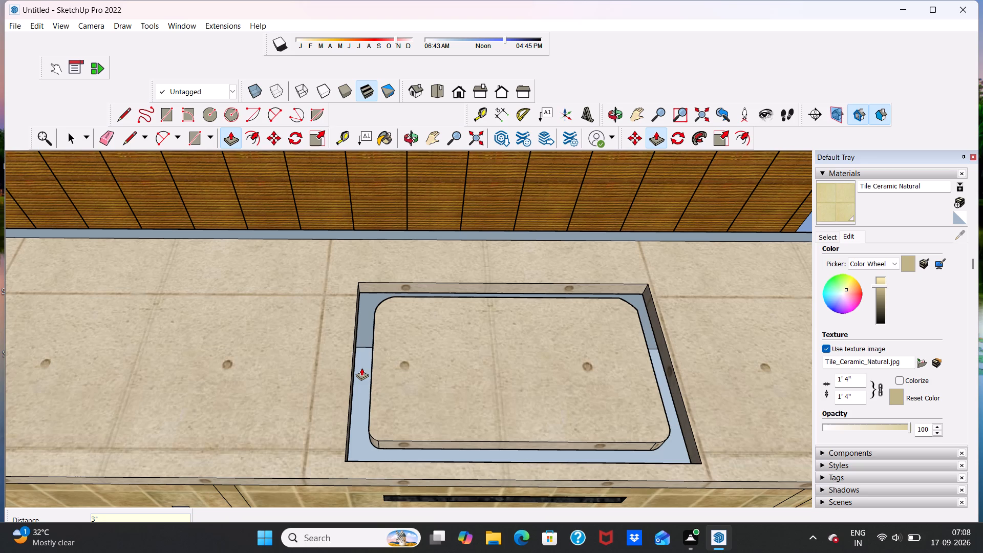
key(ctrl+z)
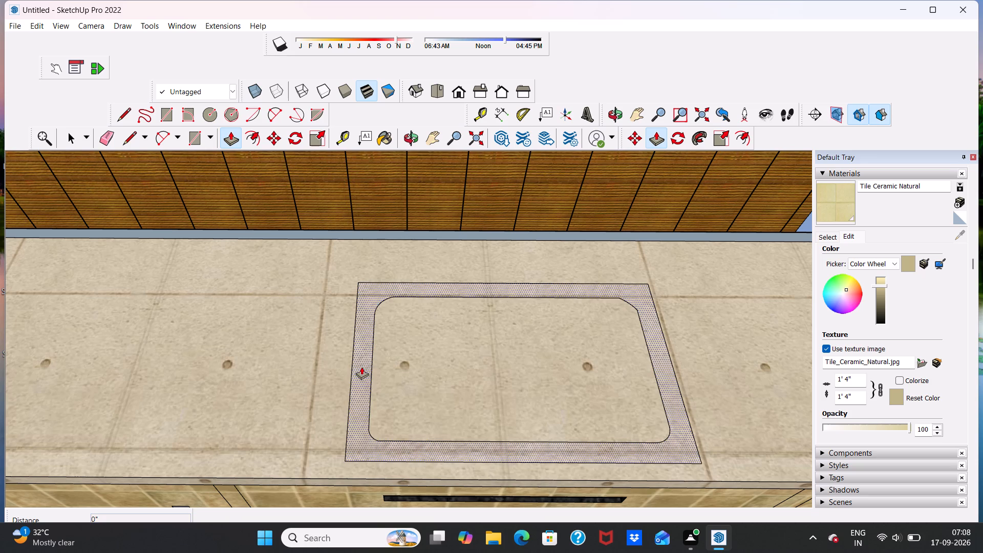
Pull the border face between the two outlines up 3" to form a raised rim on the countertop.
click(359, 372)
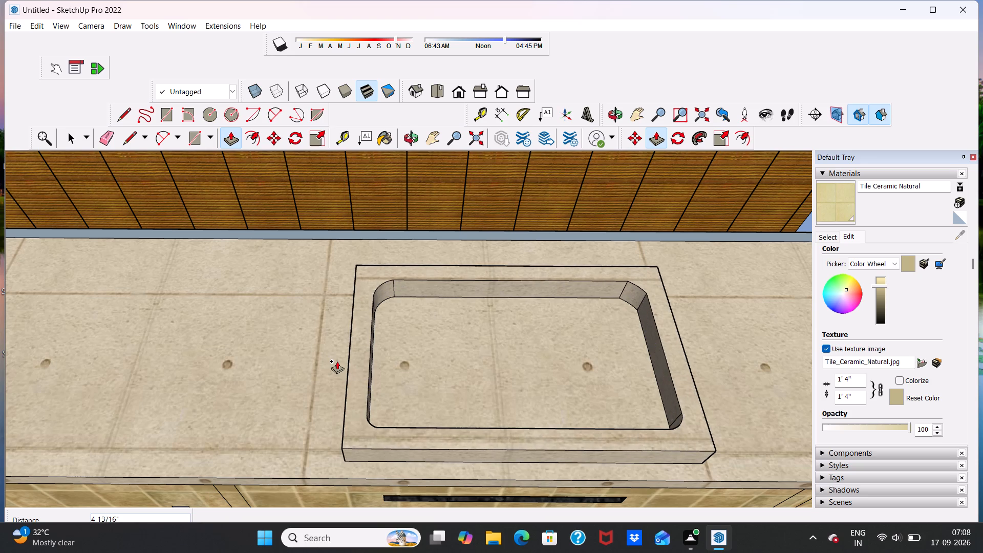
text(3")
key(Return)
key(space)
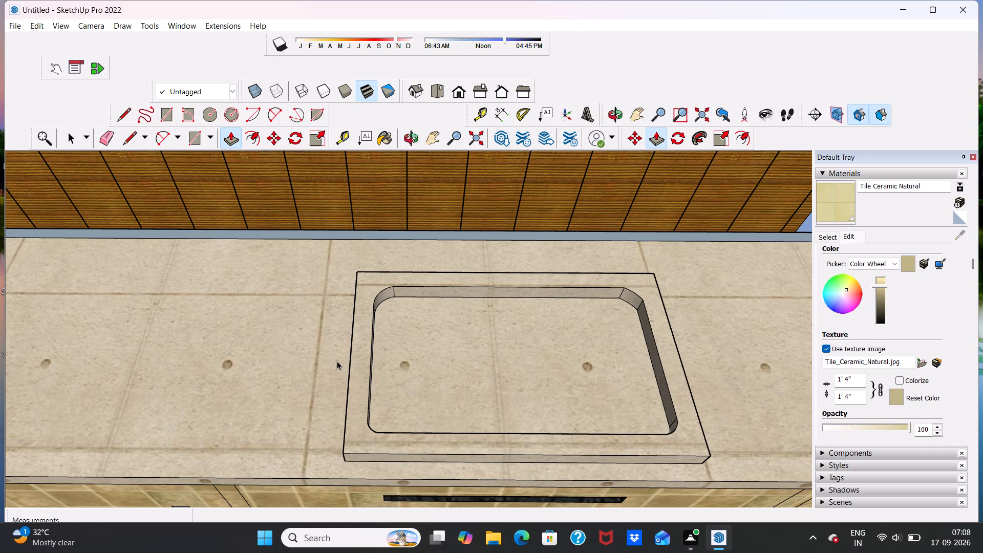
Delete the countertop face inside the raised rim to open up the recess.
scroll(529, 342, down, 6)
scroll(555, 364, up, 8)
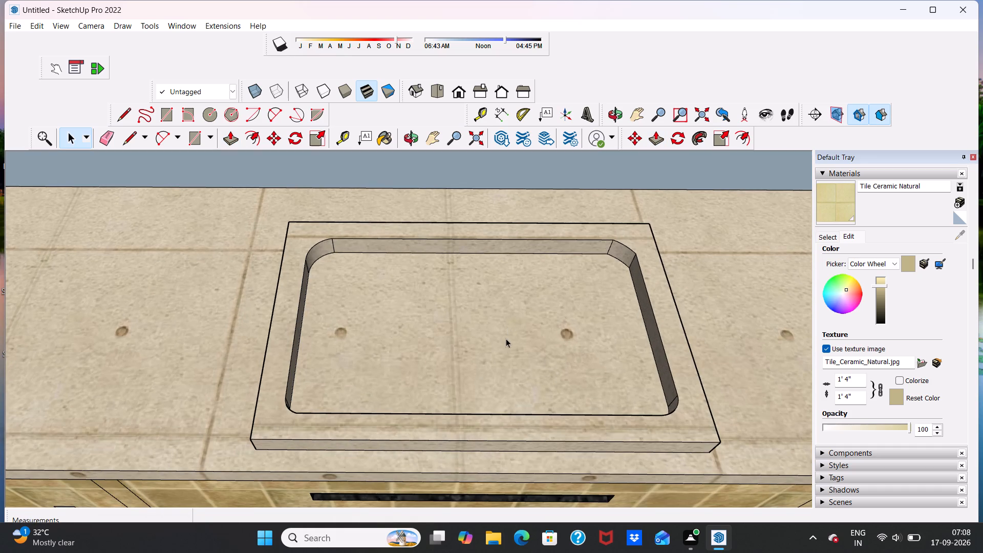
click(509, 345)
key(Delete)
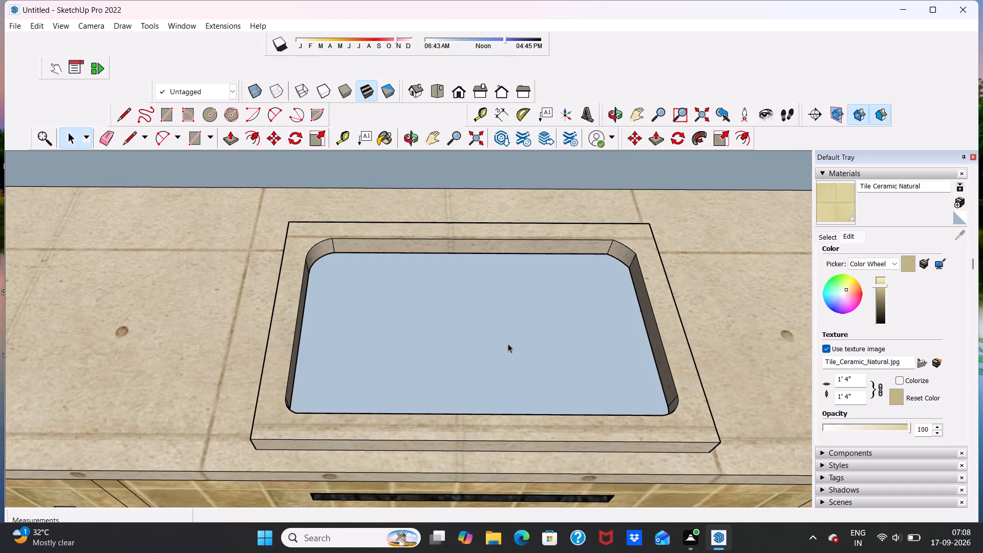
Examine the rimmed countertop opening and the surrounding kitchen cabinets from several angles and distances.
scroll(508, 343, down, 5)
middle_drag(516, 375, 510, 332)
scroll(496, 314, down, 2)
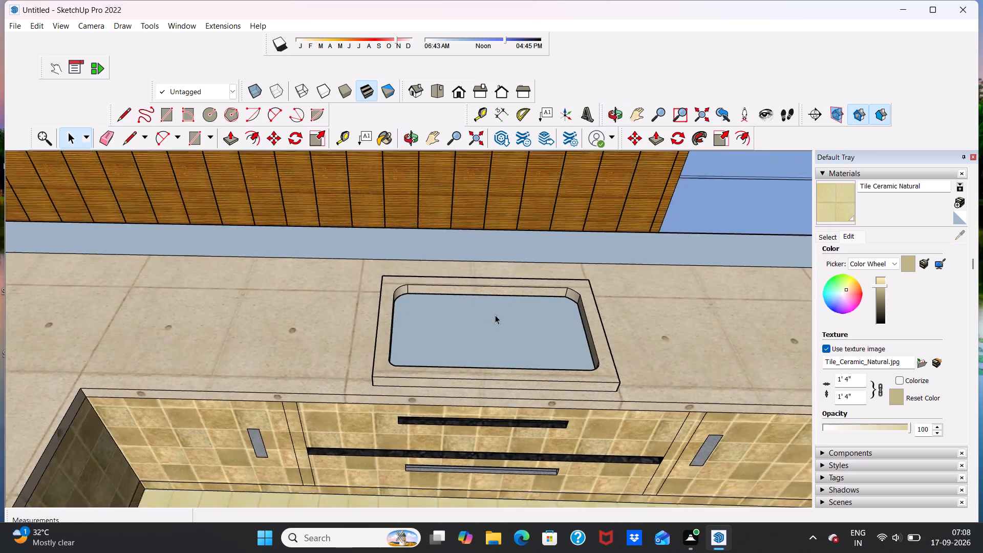
scroll(495, 315, down, 4)
scroll(486, 292, up, 5)
scroll(490, 335, down, 13)
middle_drag(500, 418, 518, 329)
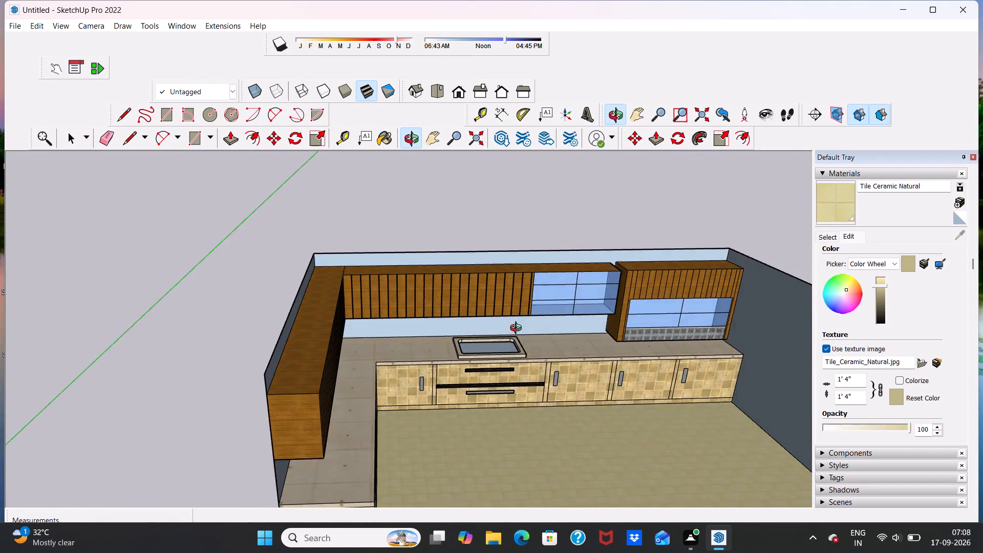
middle_drag(518, 329, 491, 321)
scroll(473, 380, up, 11)
scroll(496, 360, down, 8)
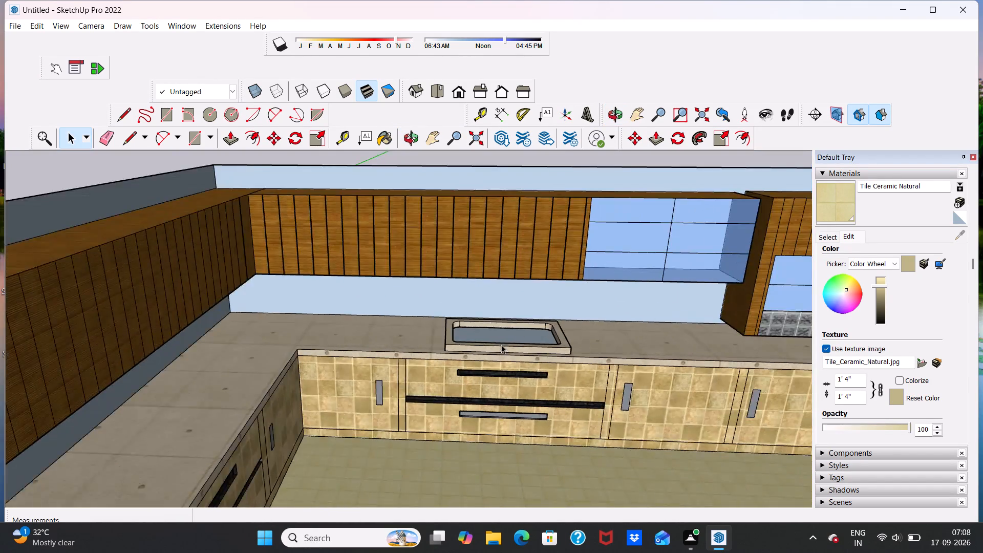
scroll(501, 345, down, 3)
middle_drag(456, 413, 451, 407)
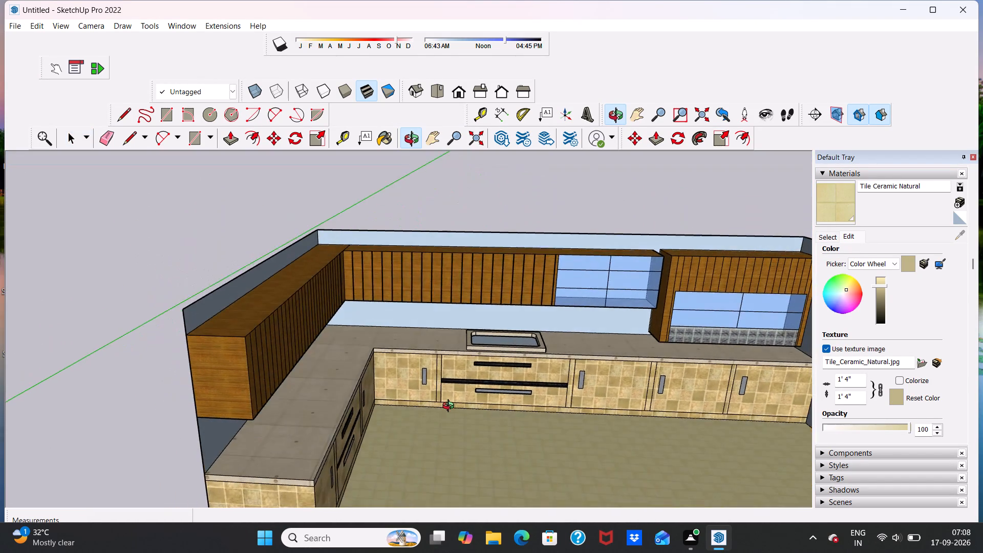
middle_drag(451, 407, 141, 403)
scroll(320, 353, up, 5)
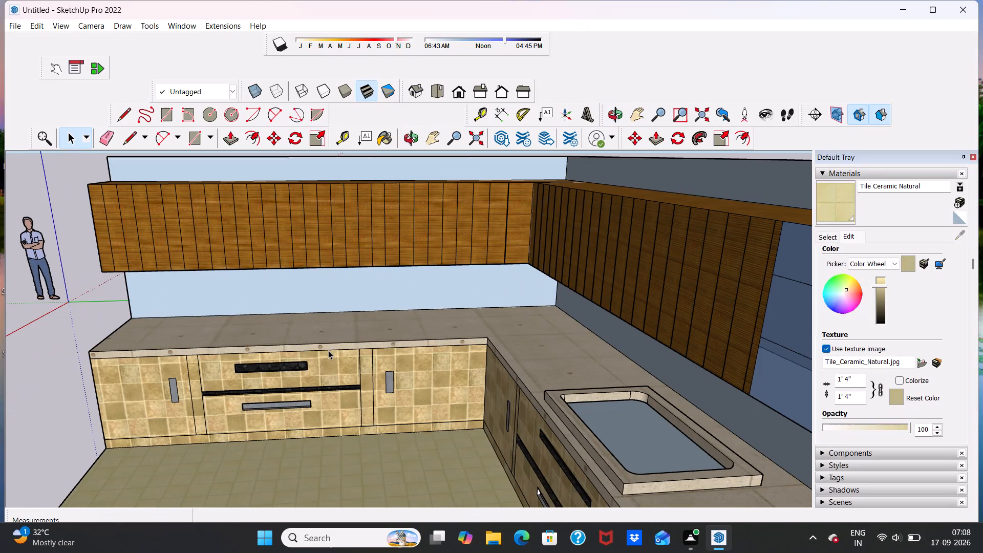
middle_drag(327, 361, 330, 386)
middle_drag(310, 355, 548, 337)
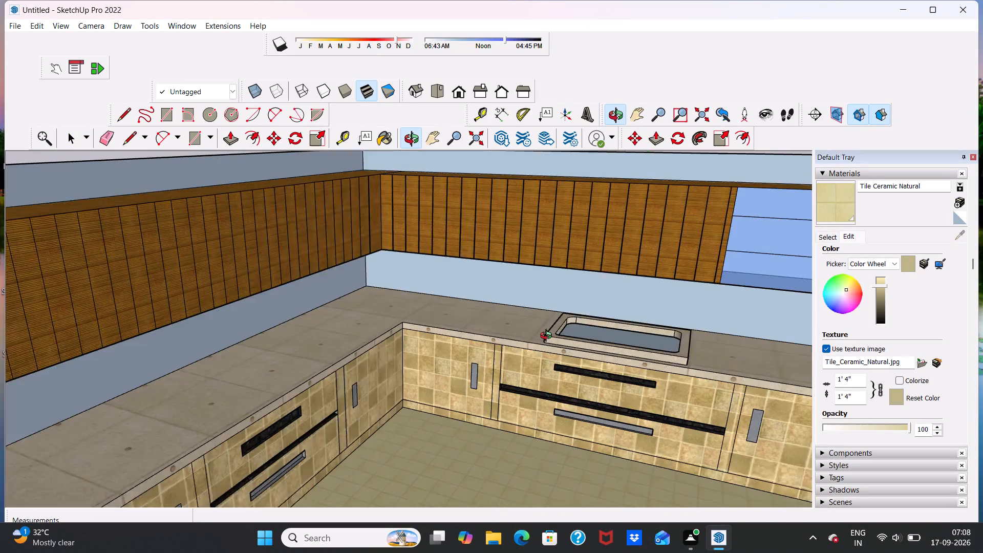
middle_drag(548, 337, 549, 337)
scroll(550, 325, down, 10)
scroll(605, 346, down, 4)
scroll(684, 368, up, 6)
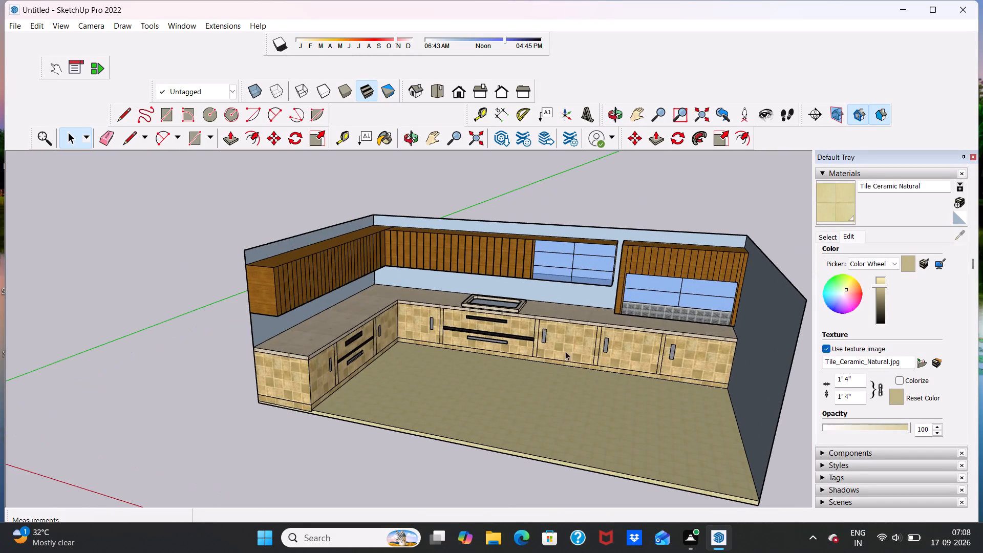
middle_drag(549, 362, 588, 350)
scroll(490, 308, up, 9)
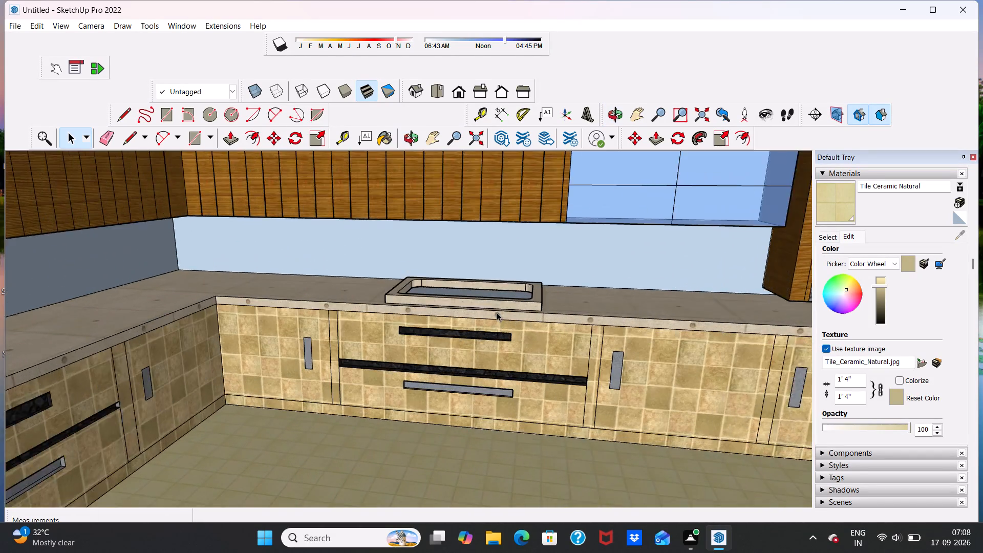
Examine the whole kitchen model and the rimmed countertop opening from several angles and distances.
scroll(497, 312, up, 2)
scroll(487, 314, down, 6)
middle_drag(485, 329, 493, 380)
scroll(479, 338, down, 11)
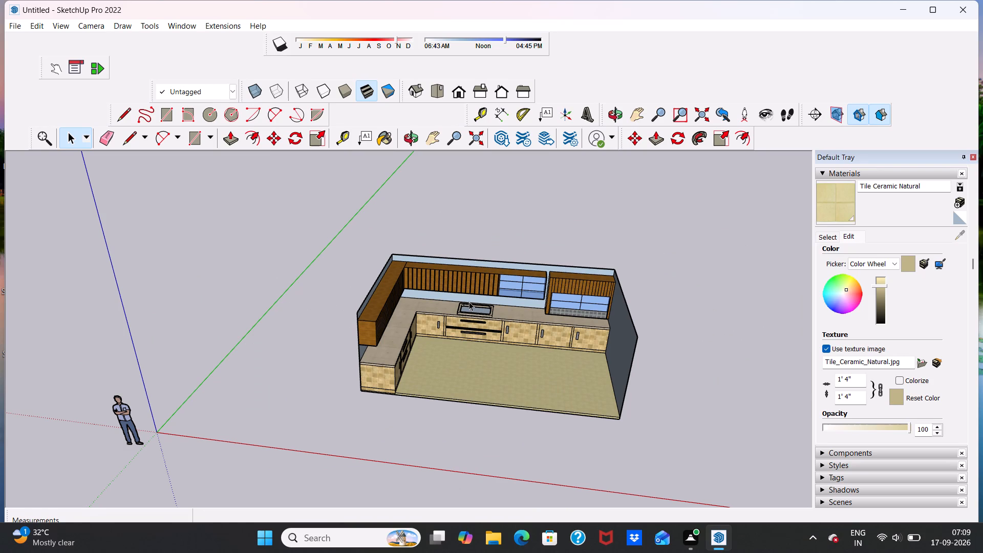
scroll(452, 338, down, 2)
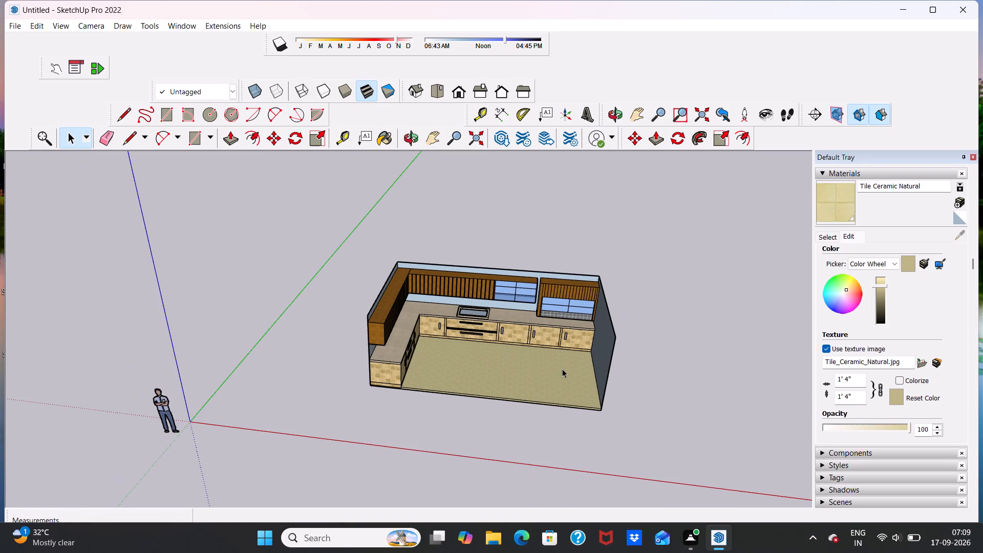
scroll(563, 330, up, 5)
middle_drag(512, 354, 443, 348)
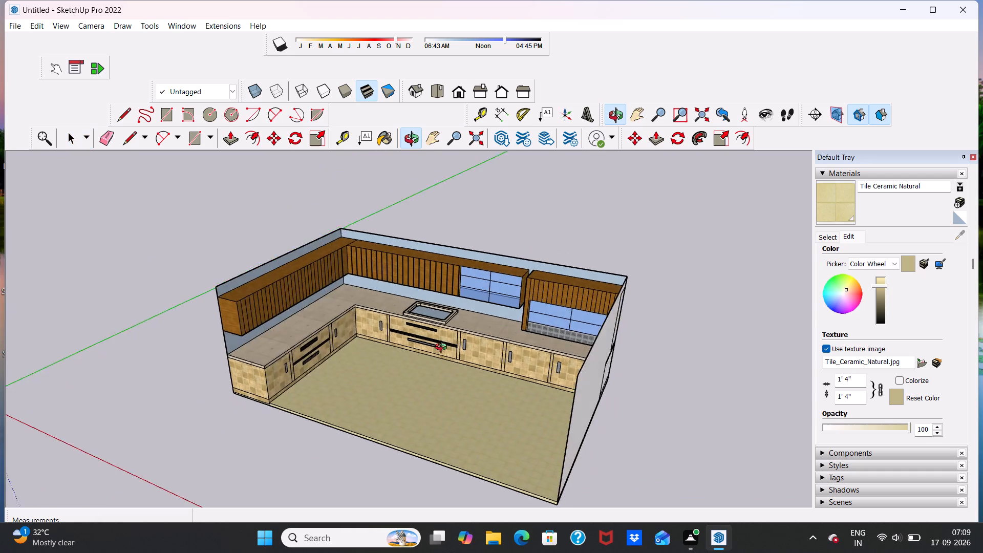
middle_drag(443, 348, 539, 322)
scroll(590, 417, up, 5)
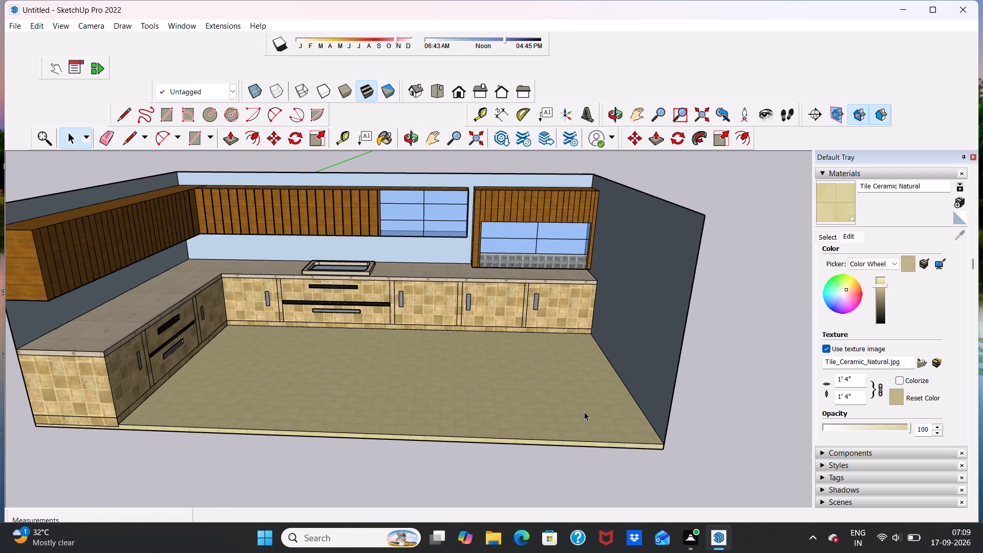
scroll(555, 373, down, 5)
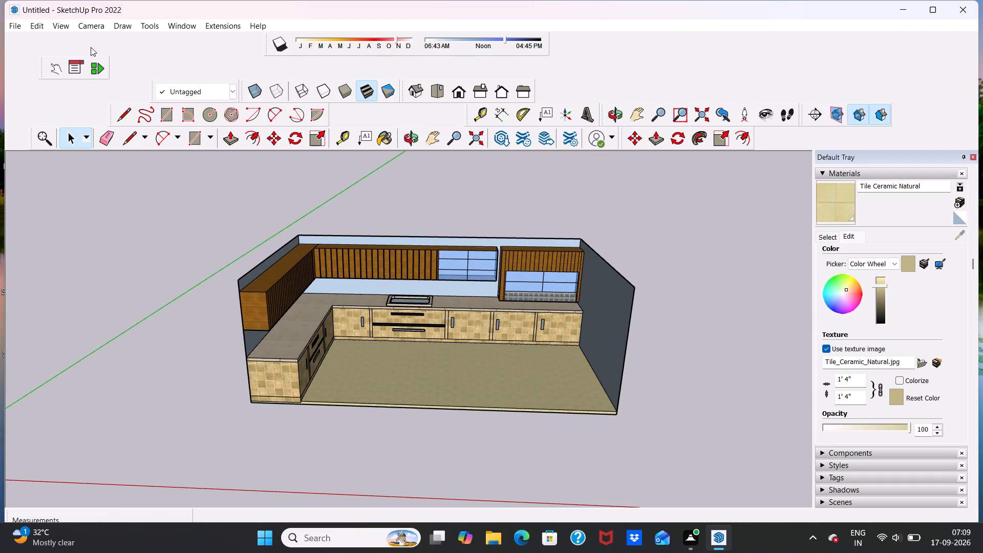
Switch to Google Chrome and open the 3D Warehouse website from a Google search for "3d warehouse".
click(354, 541)
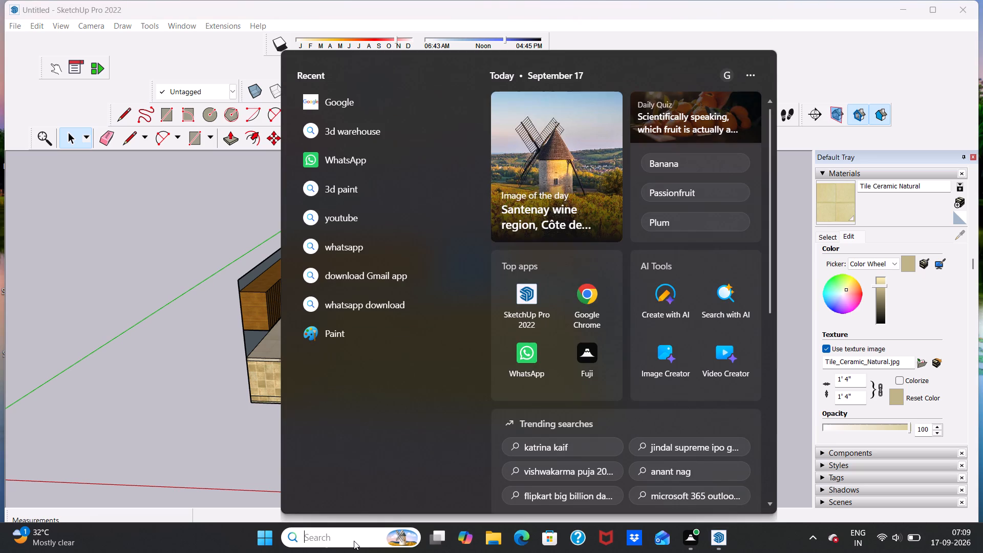
click(591, 297)
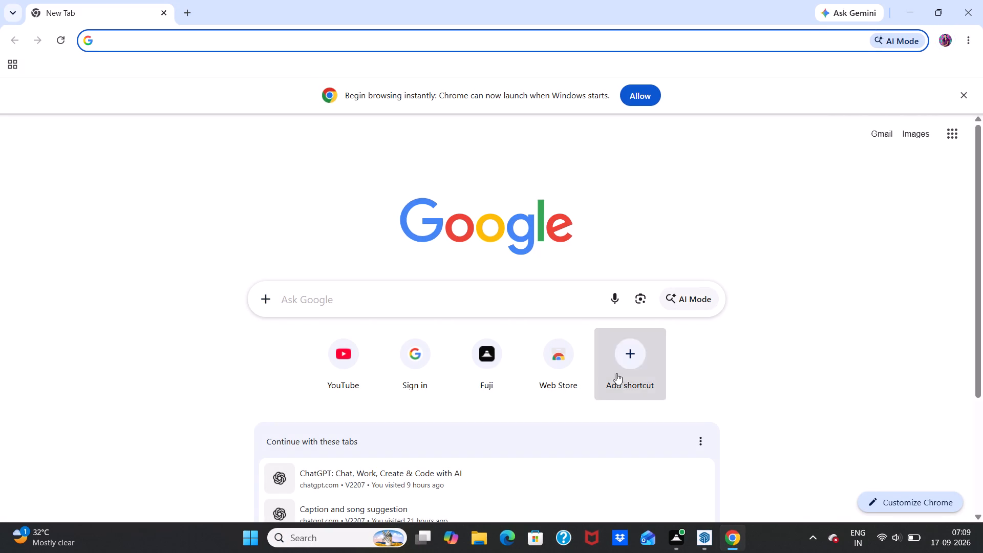
click(394, 303)
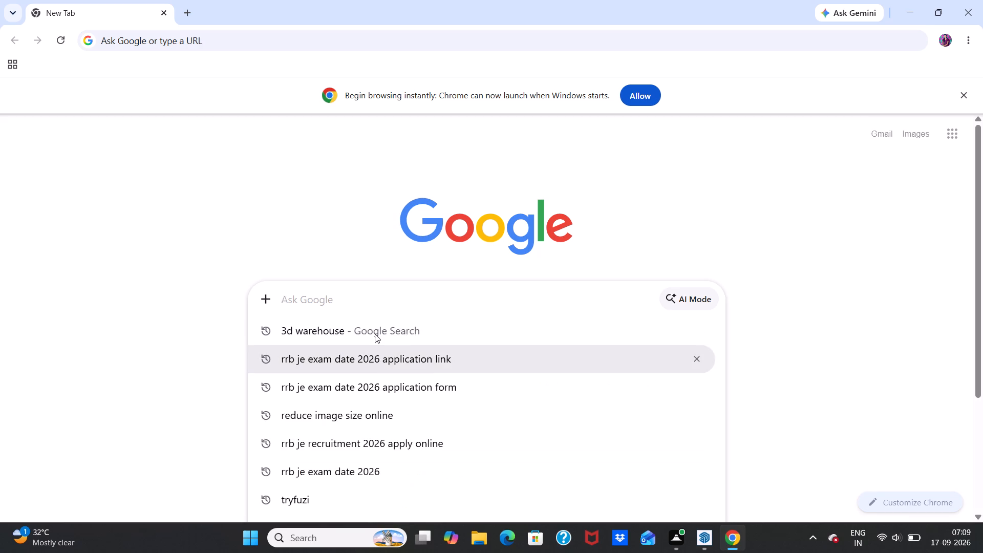
click(375, 333)
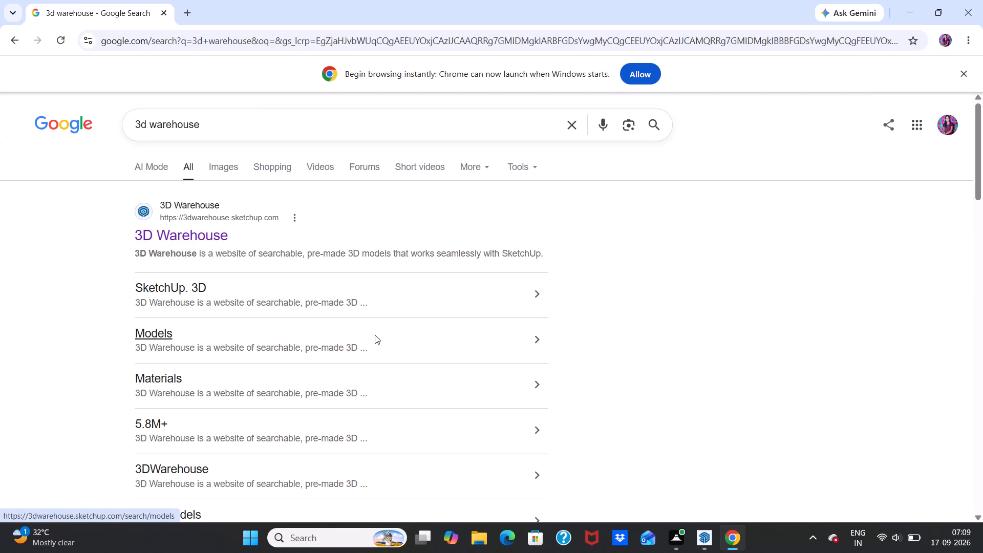
click(190, 239)
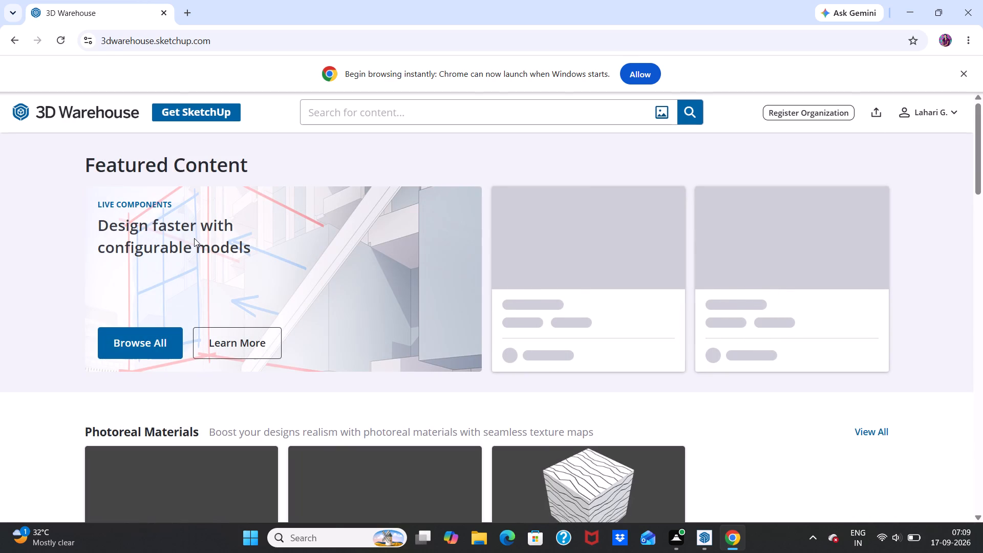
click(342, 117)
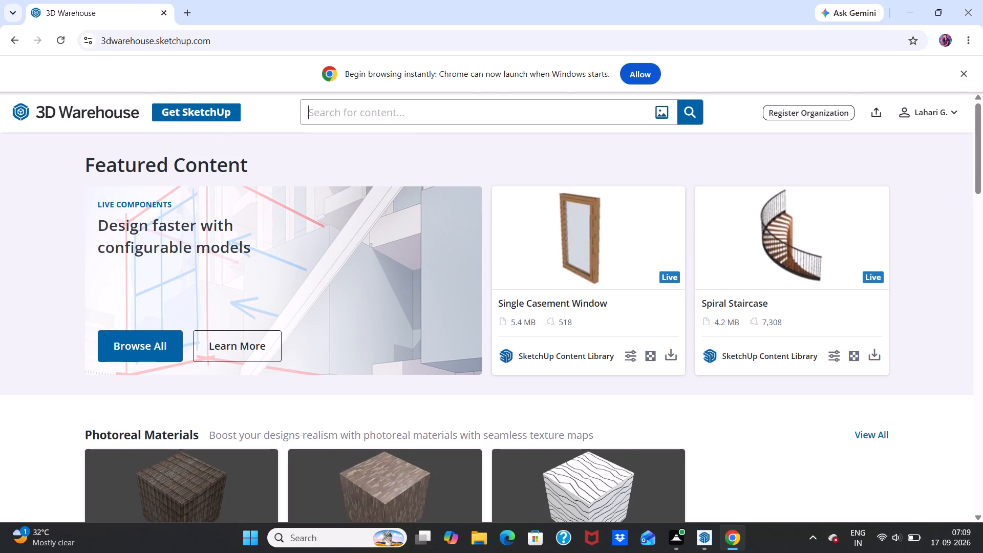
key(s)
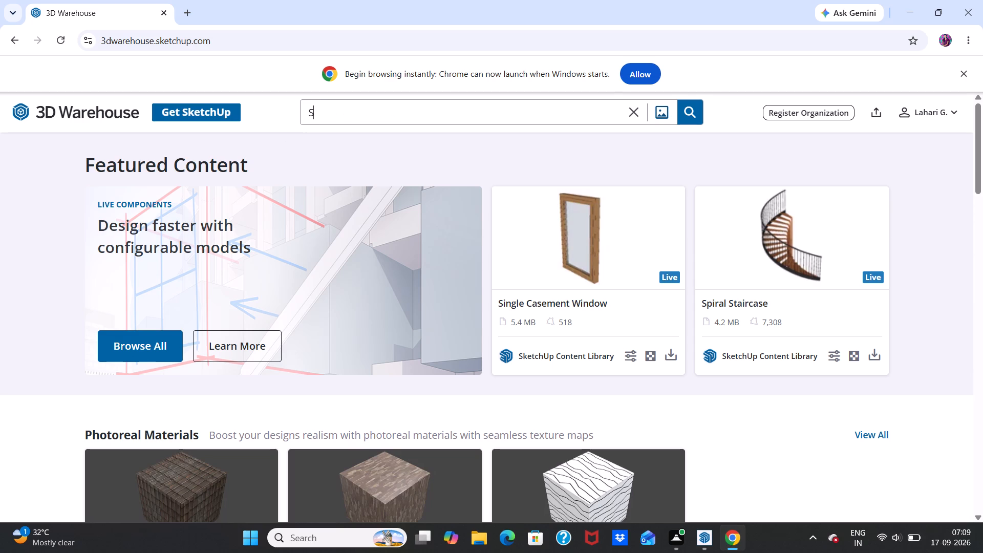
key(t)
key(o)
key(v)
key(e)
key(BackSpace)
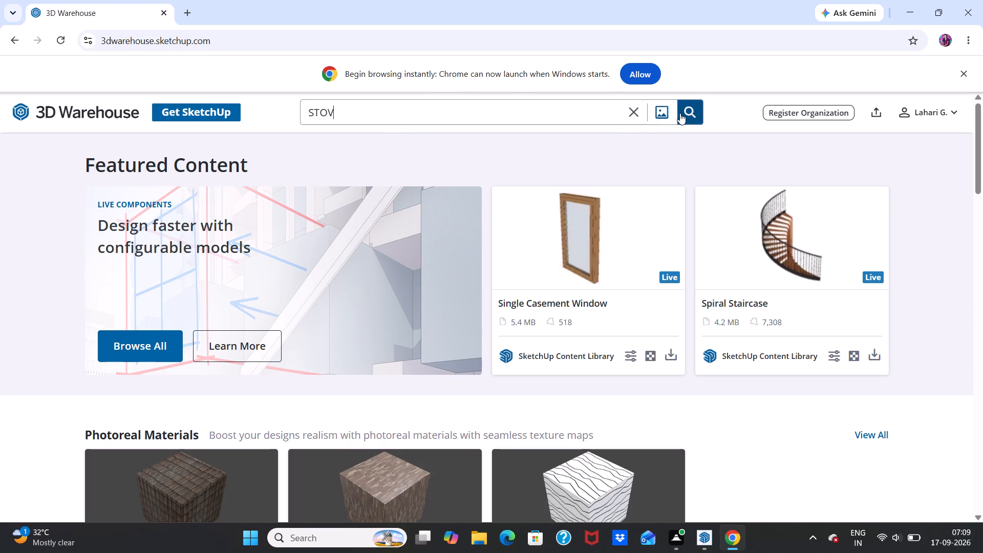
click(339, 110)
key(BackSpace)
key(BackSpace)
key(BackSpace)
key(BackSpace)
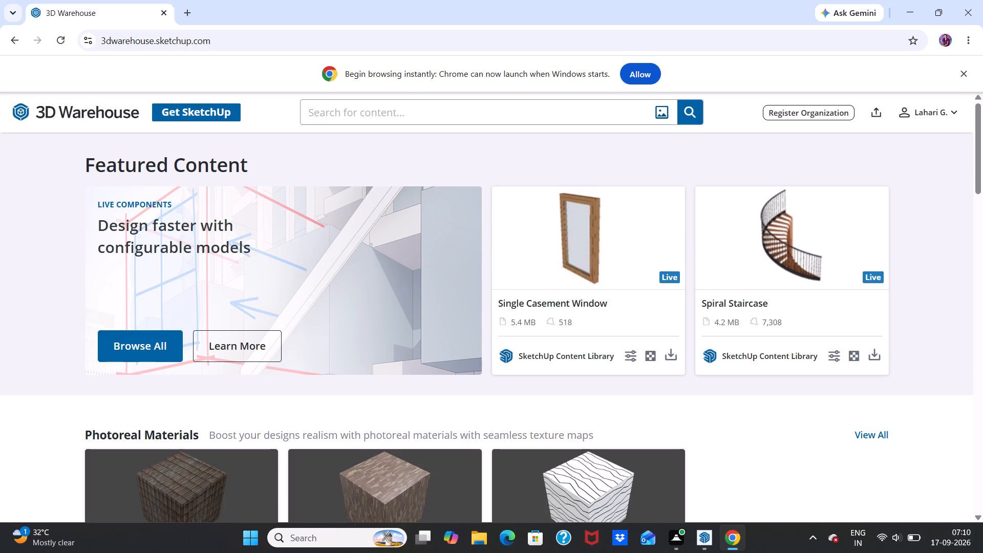
Search 3D Warehouse for "GAS".
text(GAS)
click(685, 112)
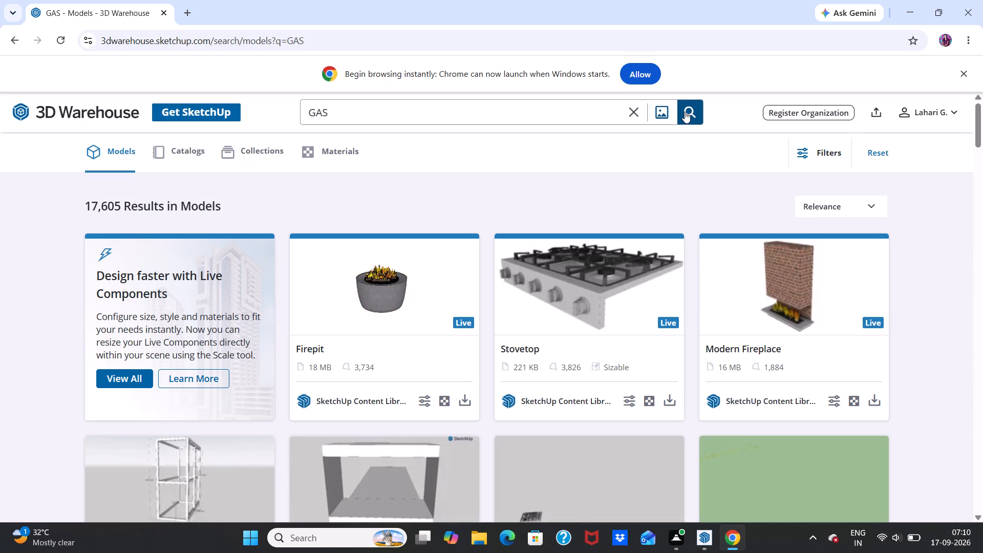
Examine the model results for a suitable gas stove and open the download format choices of the black three-burner hob named "gas".
scroll(648, 329, down, 3)
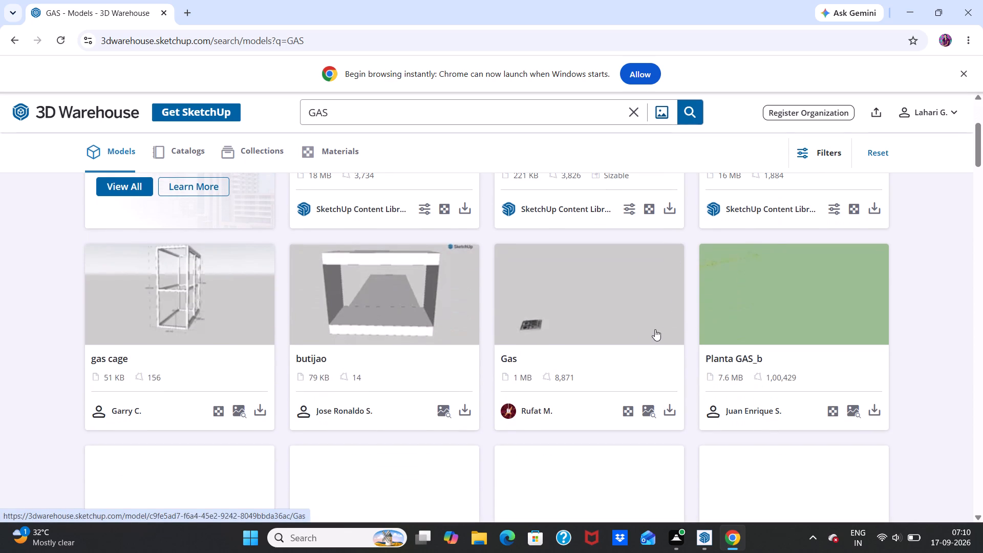
scroll(636, 337, down, 4)
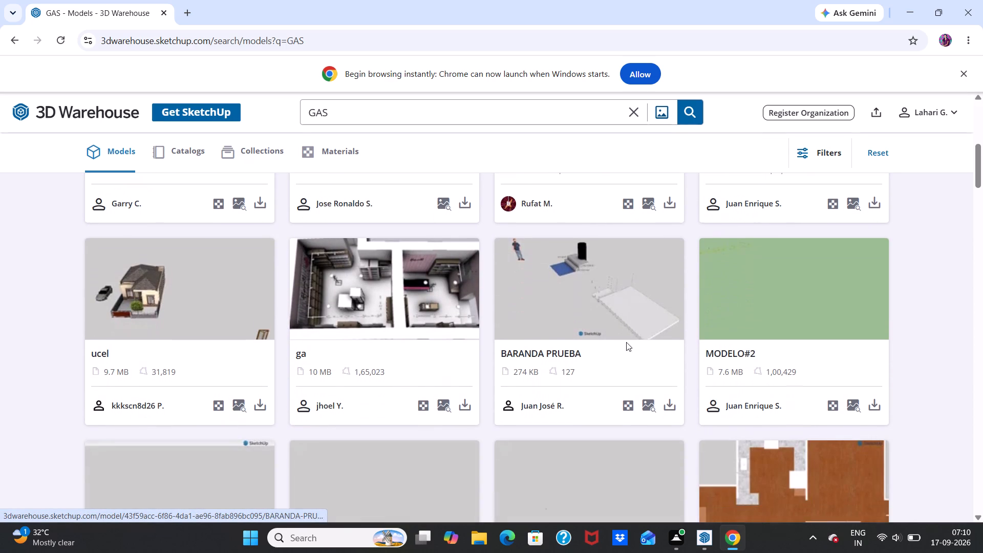
scroll(626, 342, down, 1)
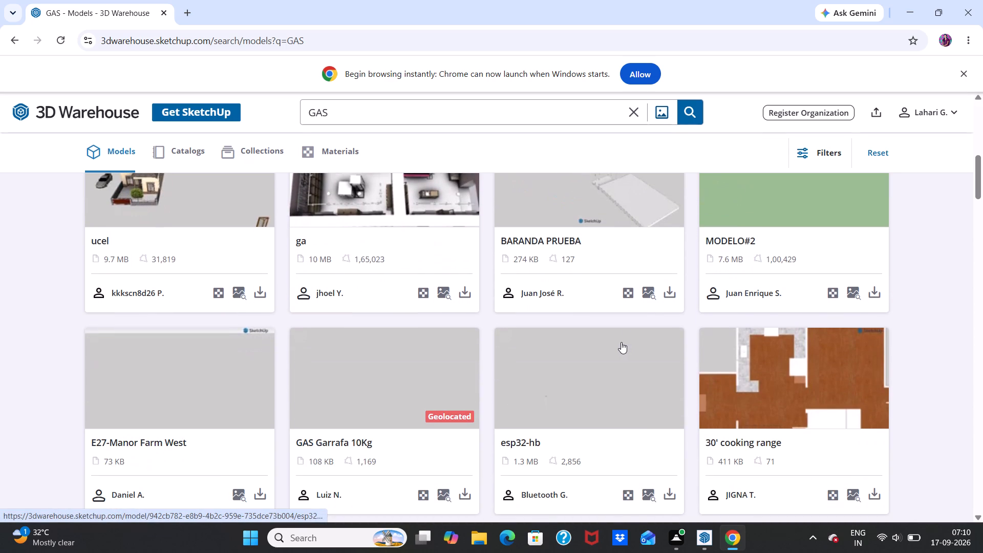
scroll(614, 345, down, 4)
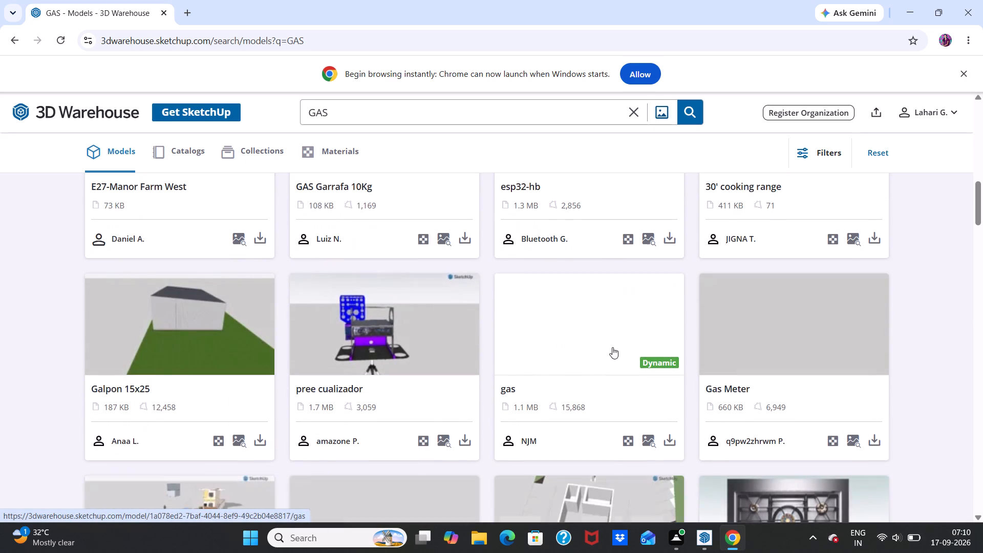
scroll(612, 348, down, 2)
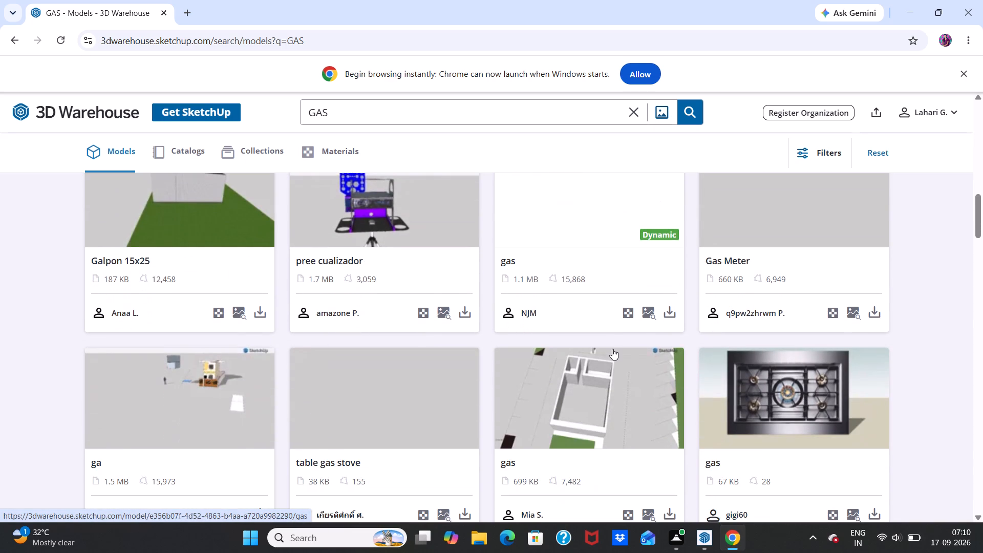
scroll(612, 349, down, 2)
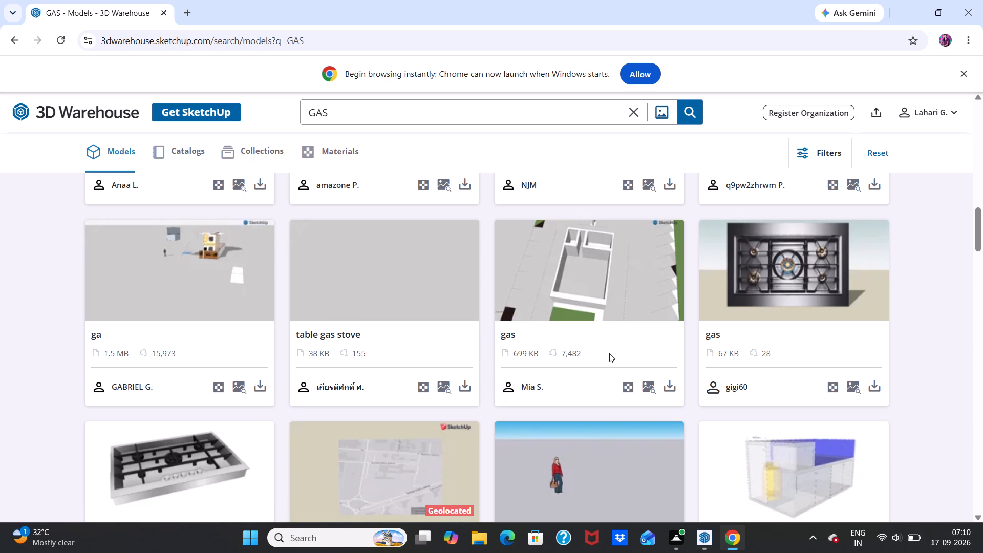
scroll(609, 354, down, 4)
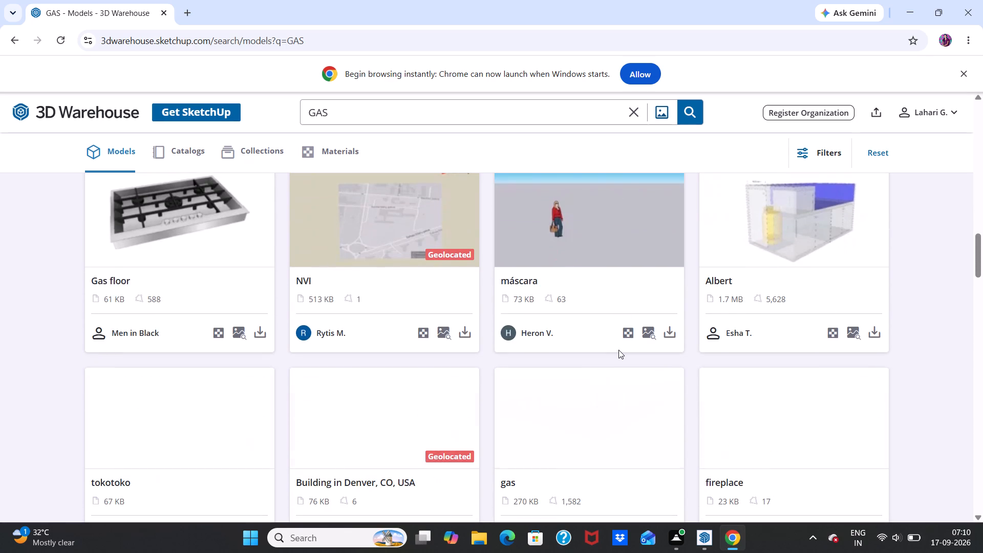
scroll(614, 359, down, 5)
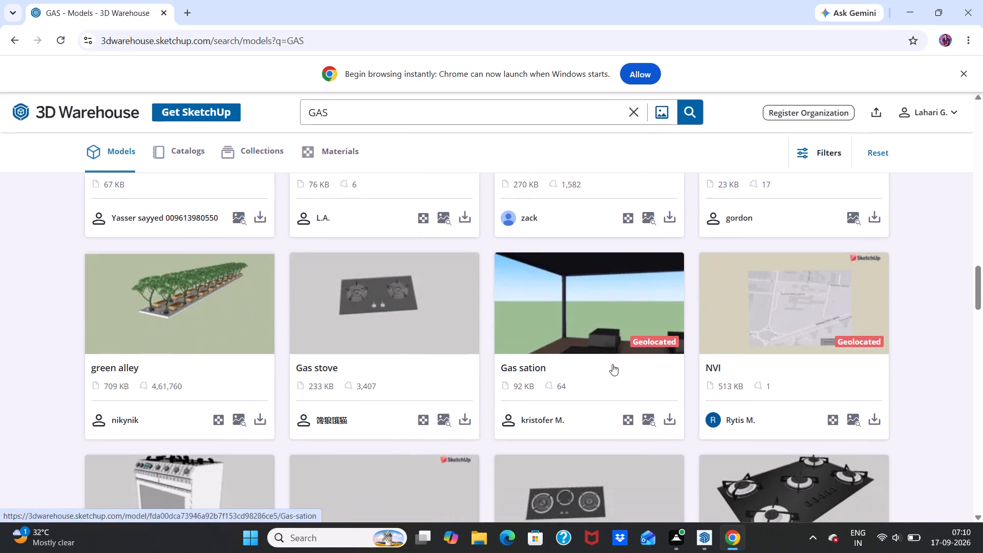
scroll(611, 365, down, 2)
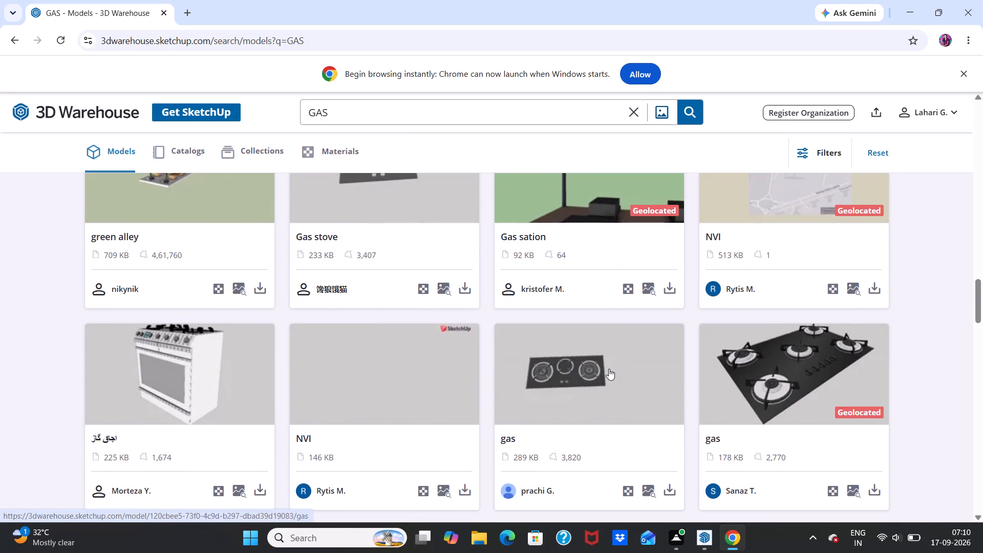
scroll(599, 371, up, 4)
scroll(593, 377, down, 4)
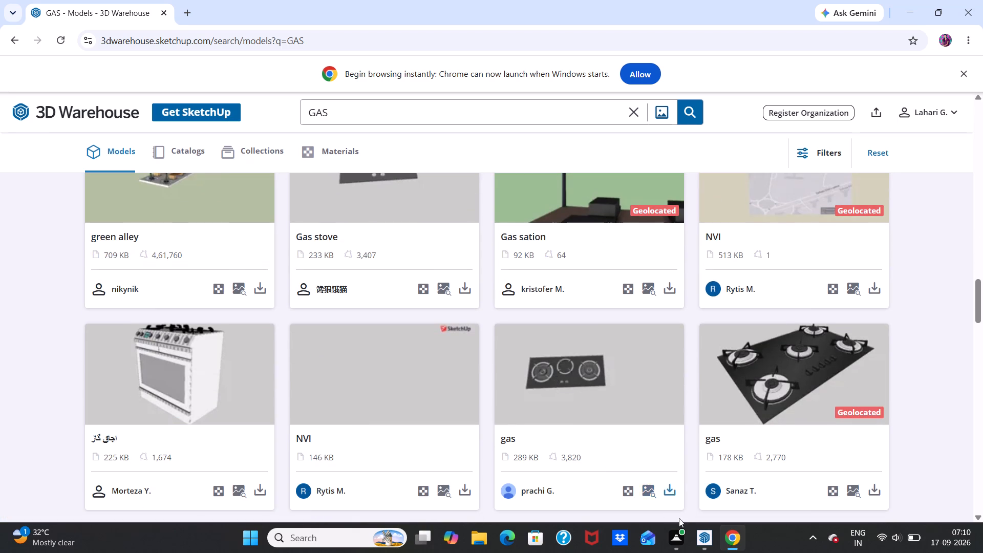
click(672, 493)
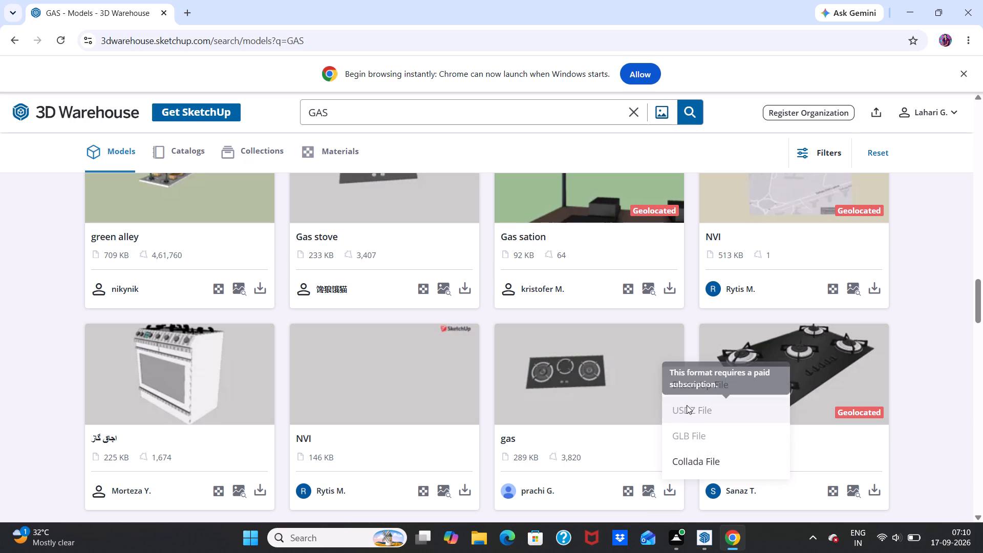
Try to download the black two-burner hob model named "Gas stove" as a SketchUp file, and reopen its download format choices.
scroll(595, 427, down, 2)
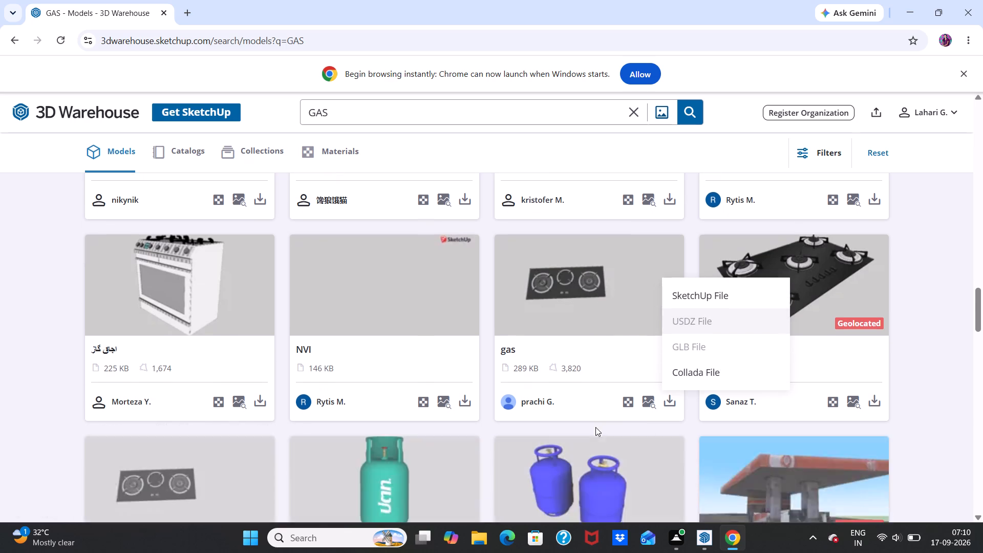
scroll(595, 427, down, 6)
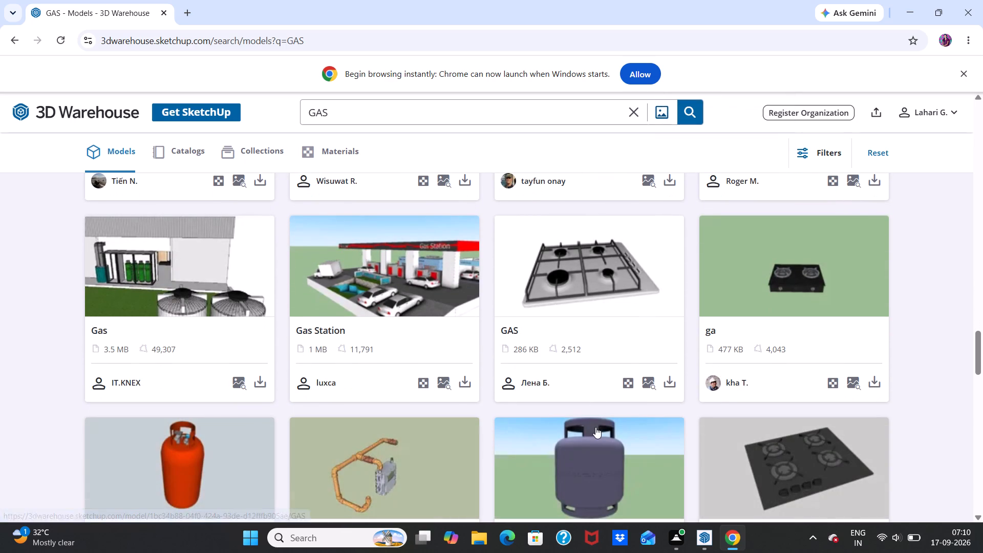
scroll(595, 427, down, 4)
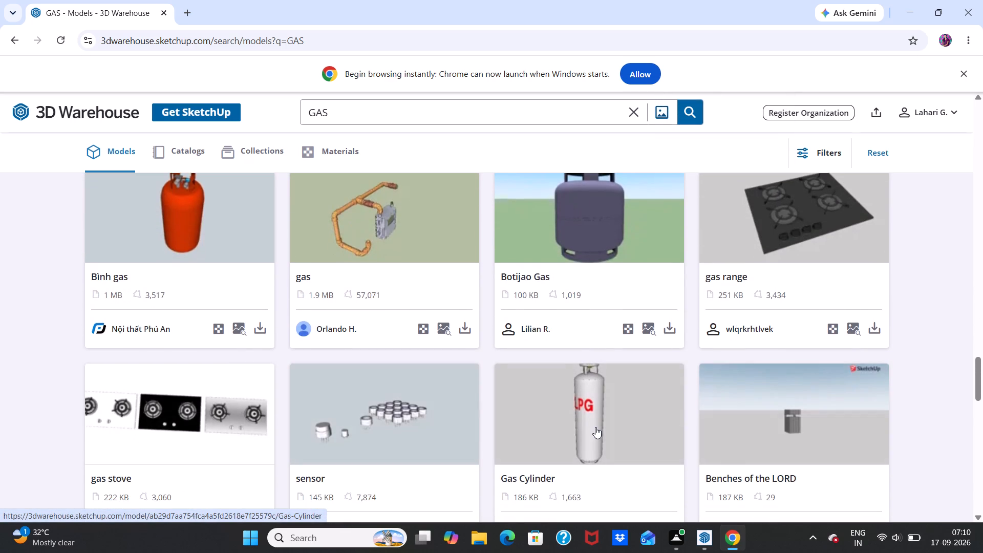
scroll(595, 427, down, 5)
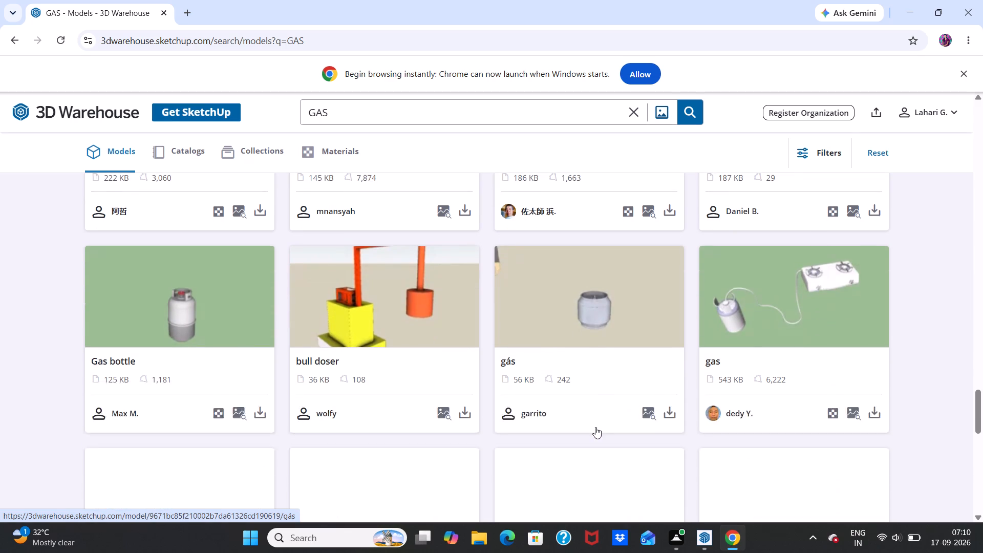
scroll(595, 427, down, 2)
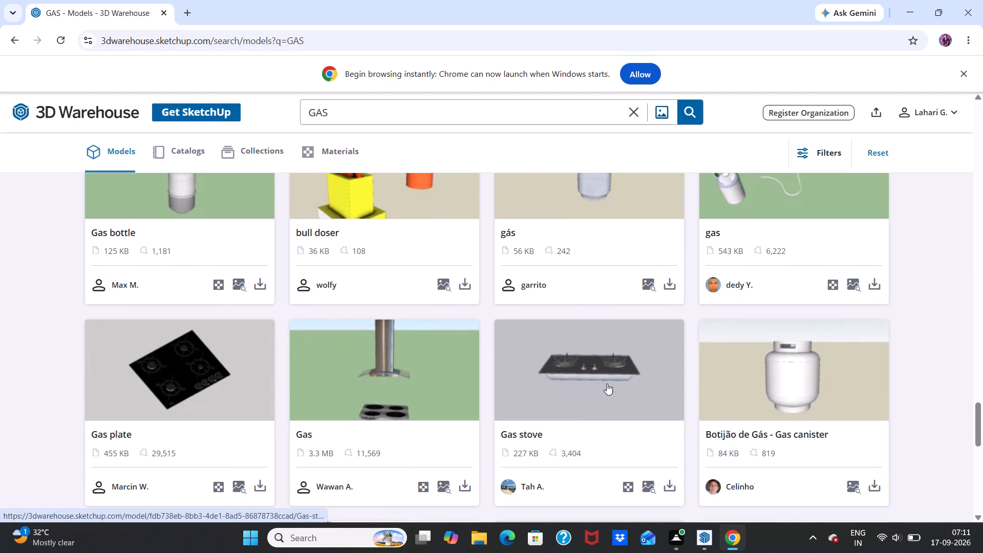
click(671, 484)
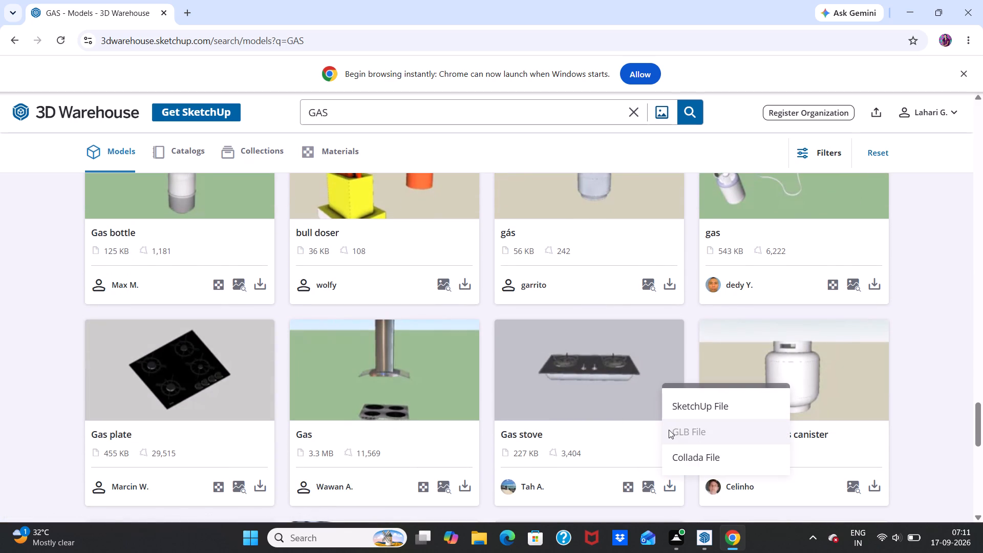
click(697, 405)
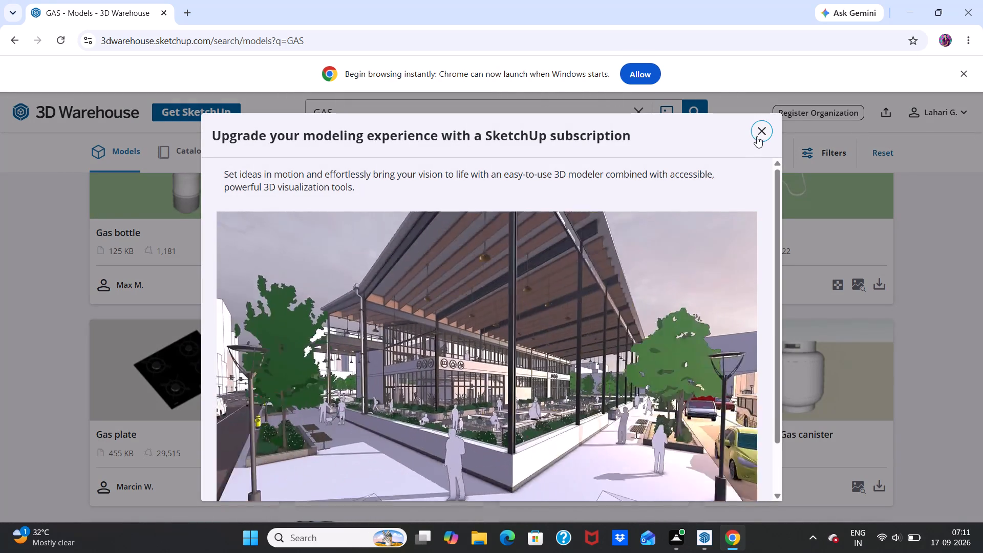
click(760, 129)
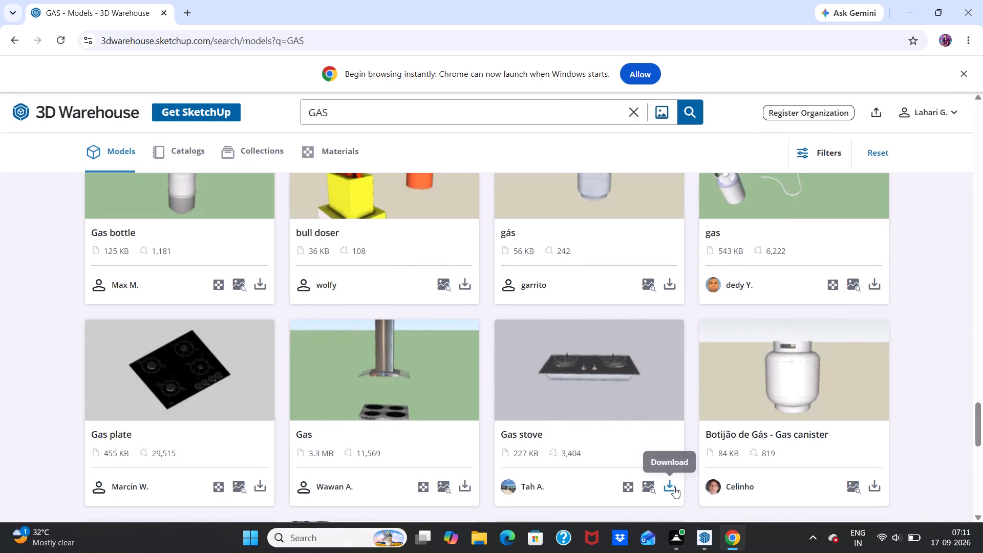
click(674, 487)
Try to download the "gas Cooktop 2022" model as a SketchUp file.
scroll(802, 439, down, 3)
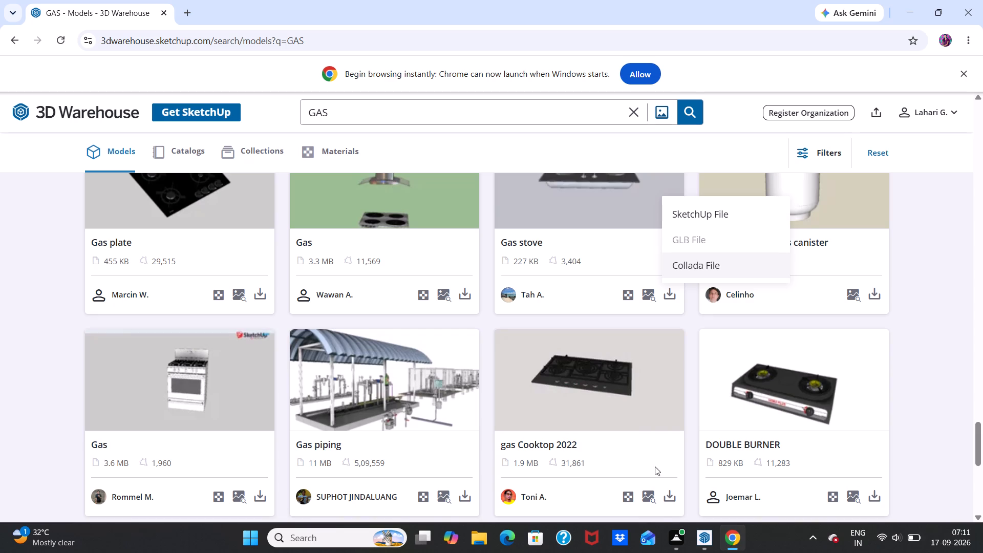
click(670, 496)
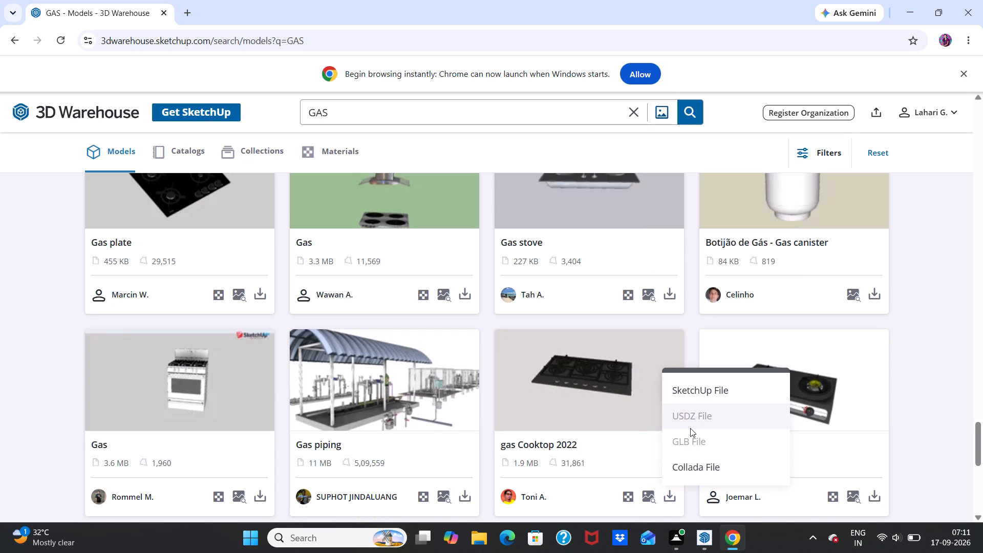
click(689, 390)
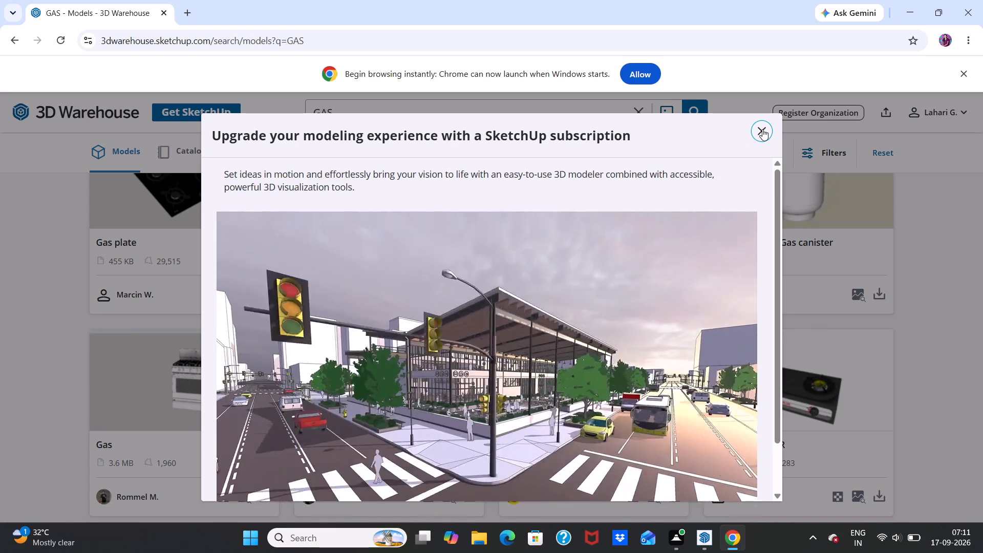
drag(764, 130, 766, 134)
Load more models for the "GAS" search and examine them for a suitable gas stove.
scroll(537, 323, down, 4)
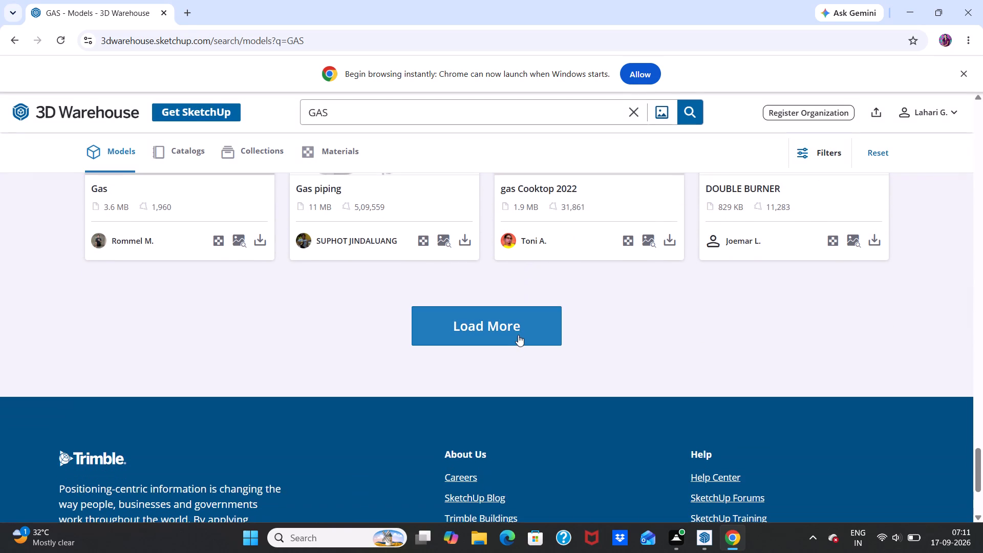
click(512, 331)
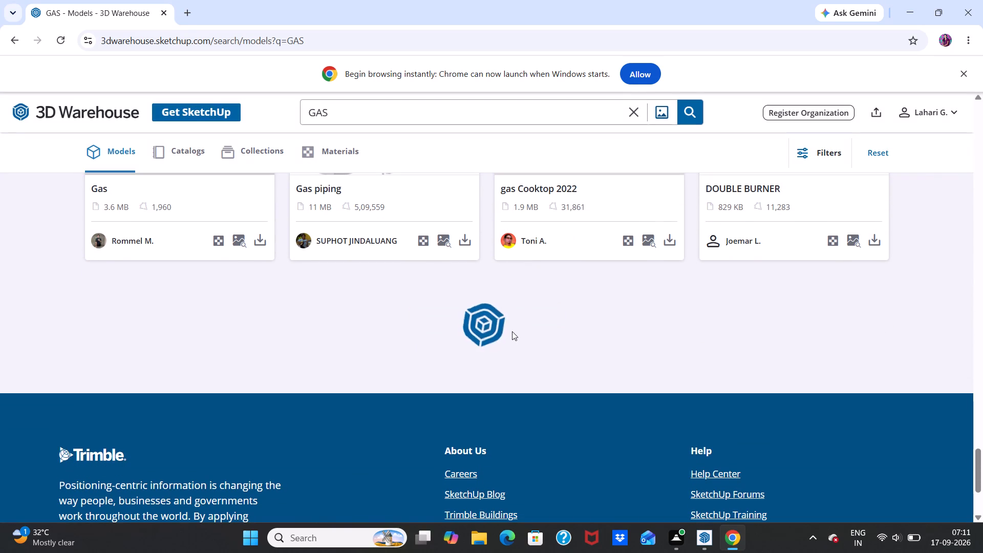
scroll(497, 336, down, 3)
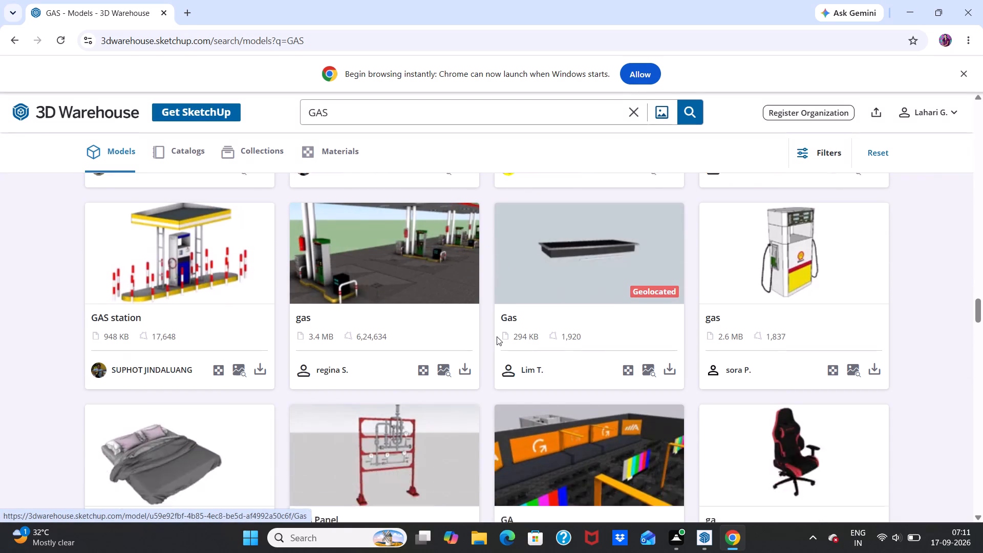
scroll(497, 336, down, 6)
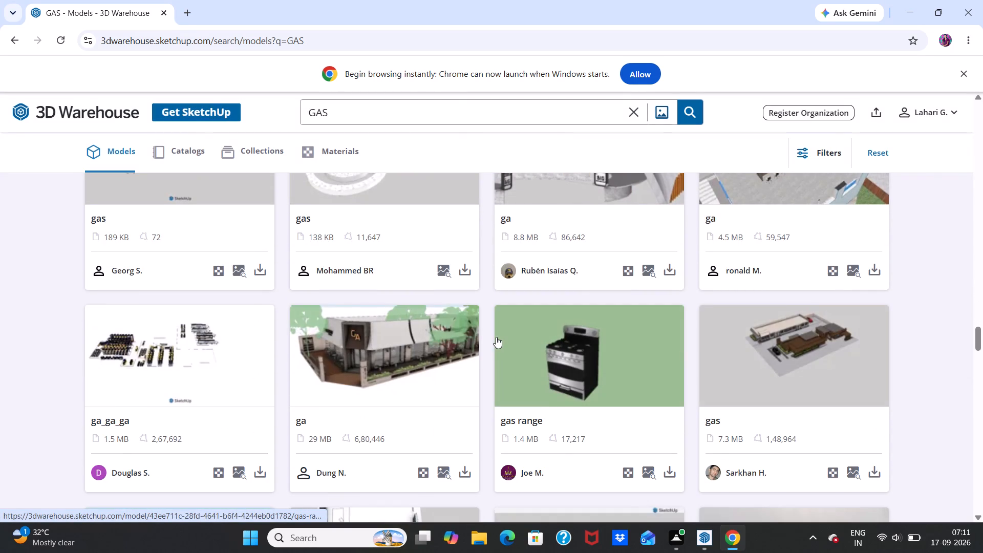
scroll(496, 337, down, 7)
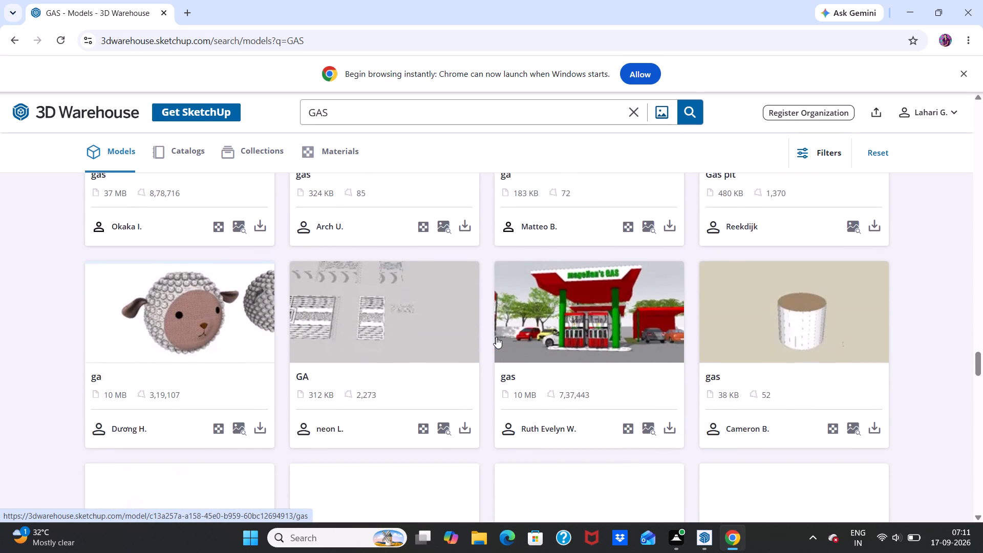
scroll(496, 337, down, 9)
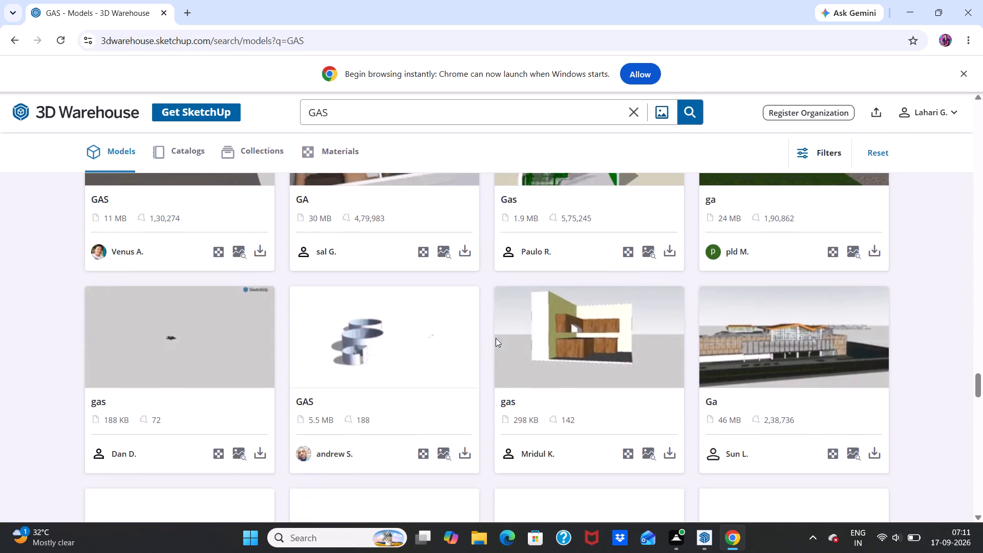
scroll(496, 338, down, 3)
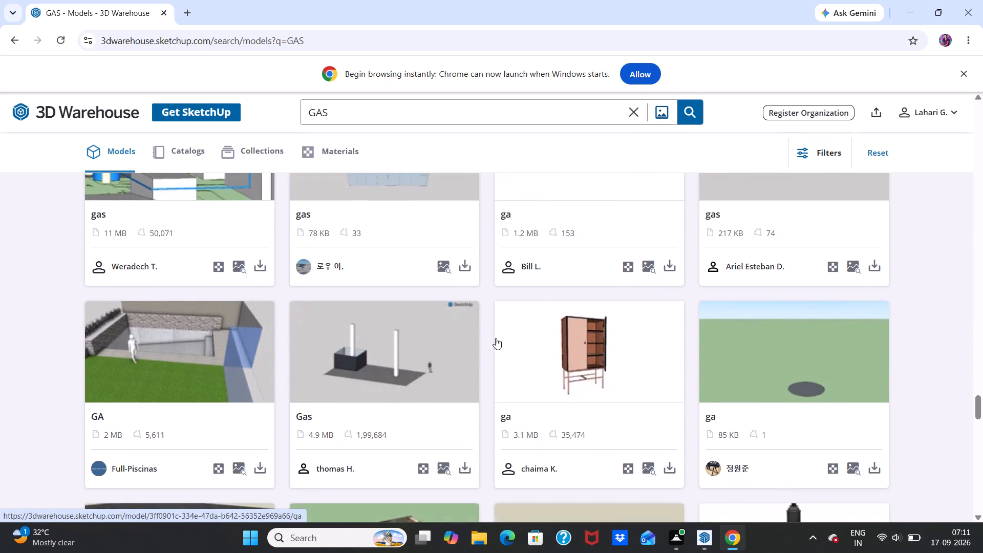
scroll(495, 339, down, 7)
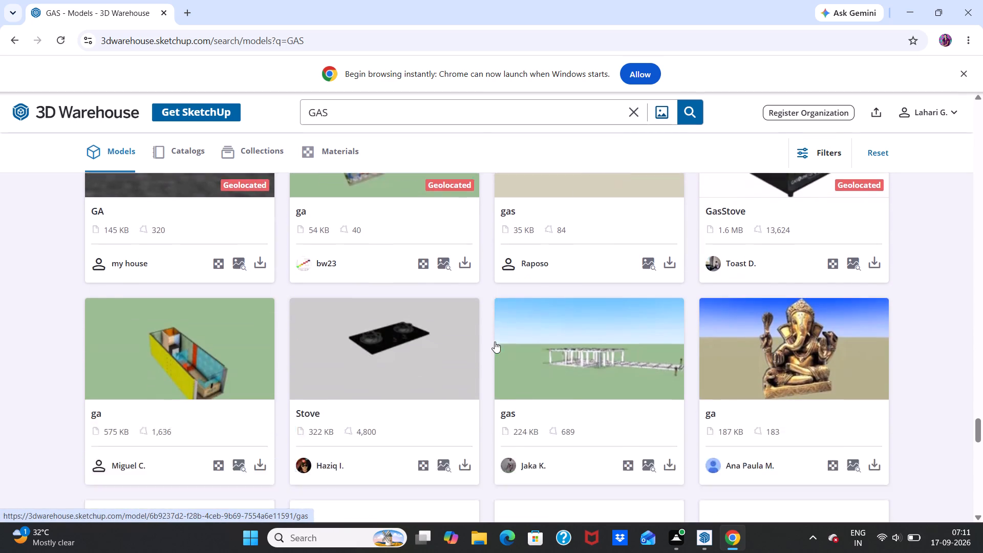
scroll(495, 342, down, 6)
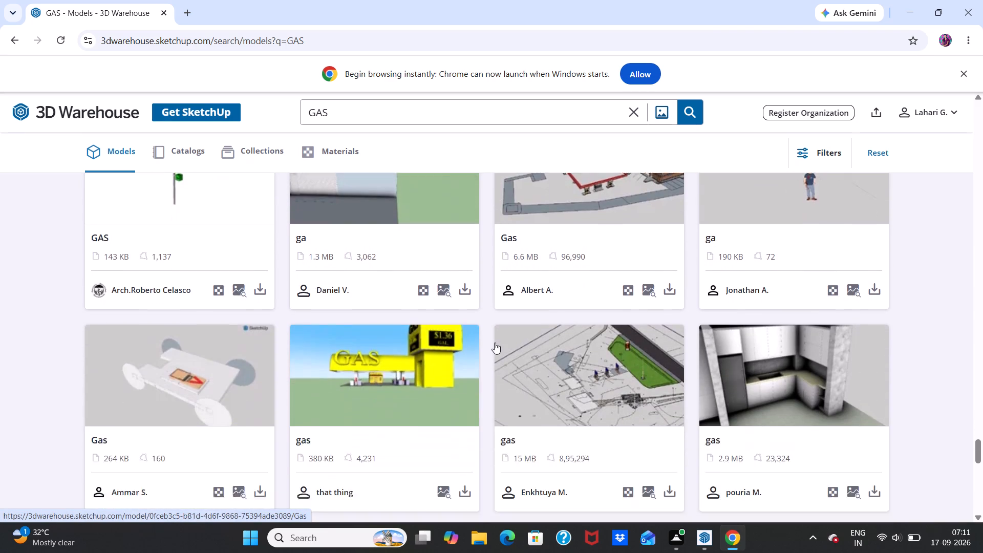
scroll(495, 343, down, 9)
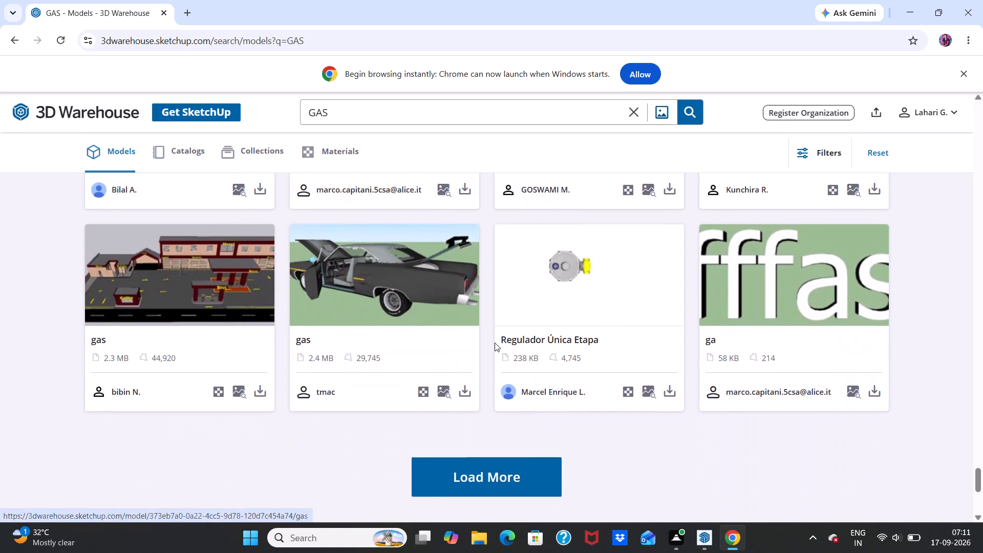
scroll(495, 343, down, 1)
Re-examine the "GAS" results from the beginning and open the download format choices of the black three-burner hob named "gas".
scroll(495, 343, up, 20)
scroll(495, 343, up, 10)
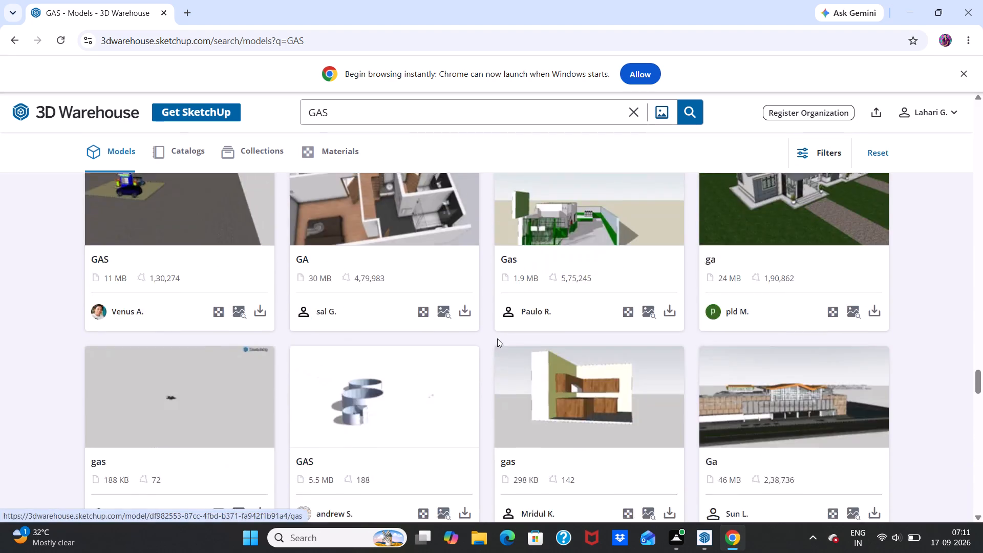
scroll(497, 338, up, 20)
scroll(497, 338, up, 18)
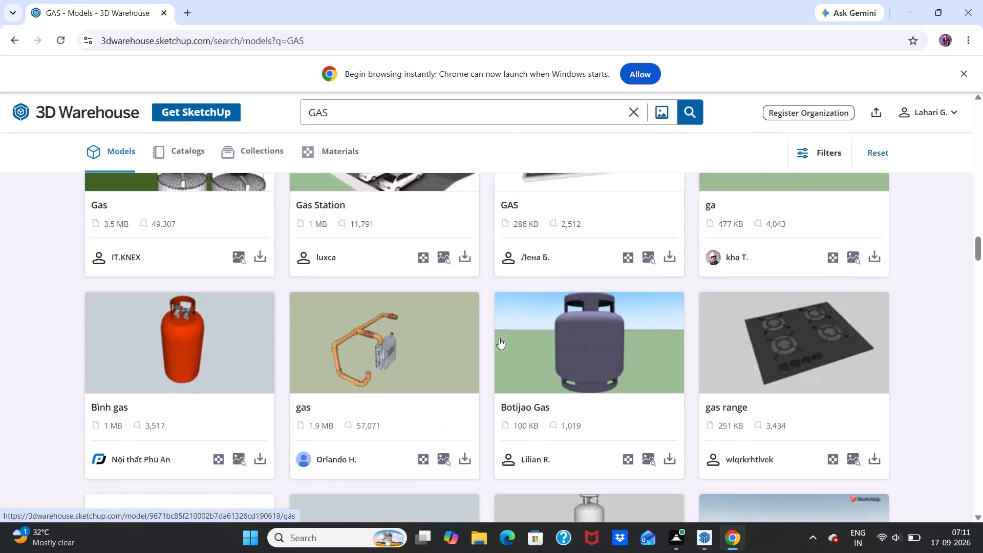
scroll(499, 338, up, 20)
scroll(499, 338, up, 18)
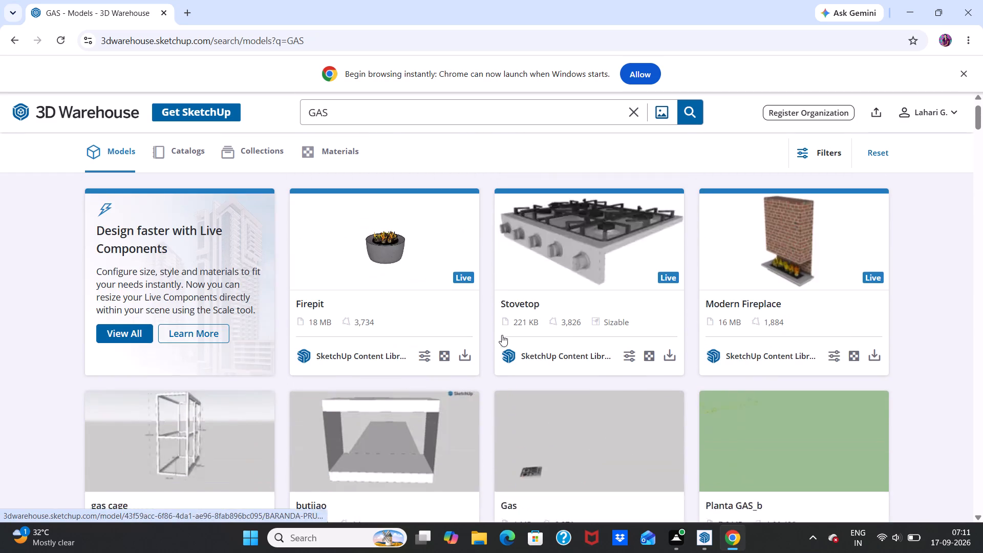
scroll(502, 335, up, 6)
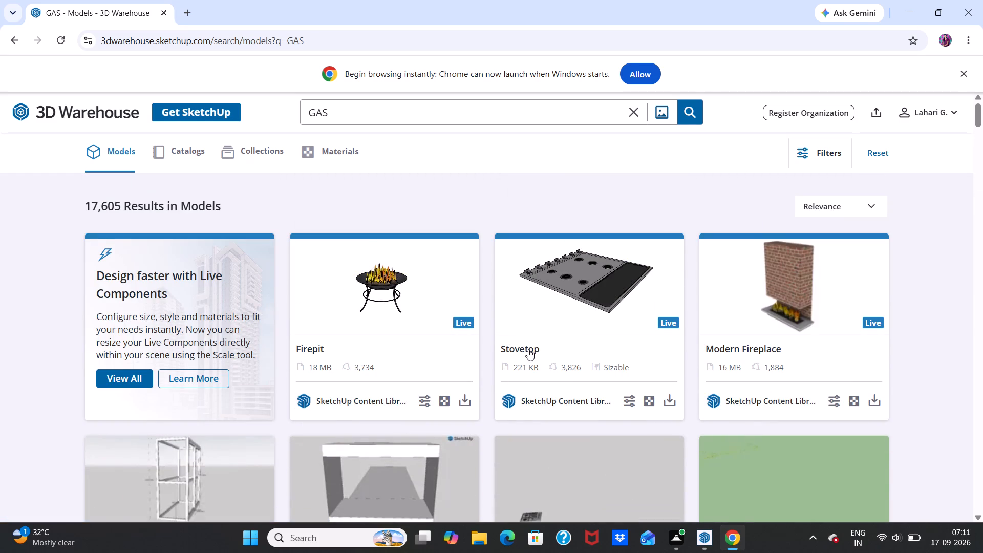
scroll(529, 349, down, 7)
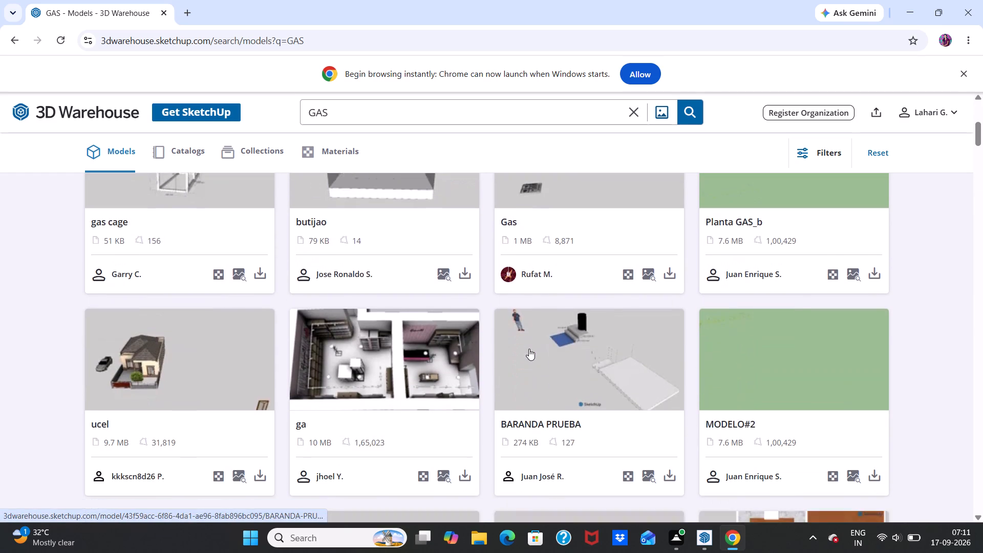
scroll(529, 349, down, 4)
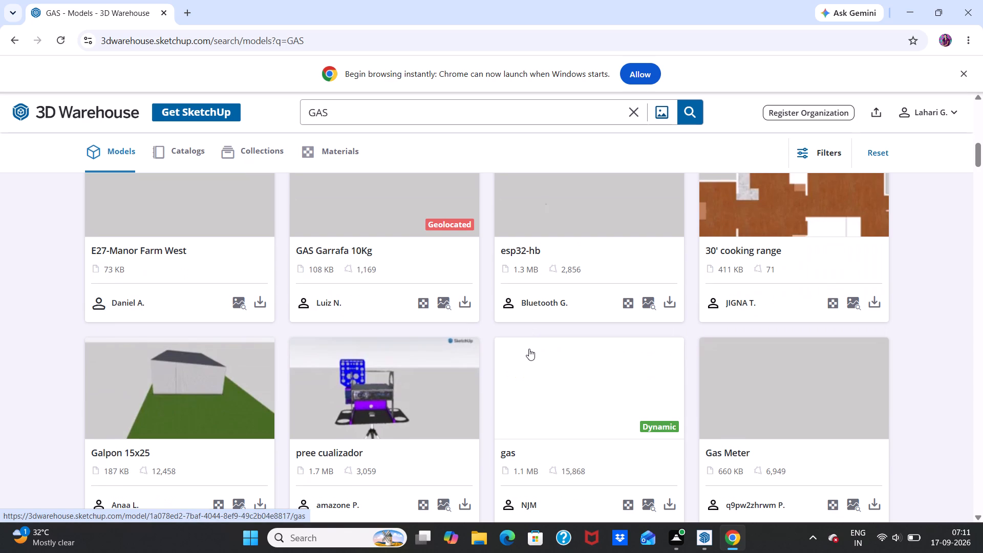
scroll(529, 349, down, 4)
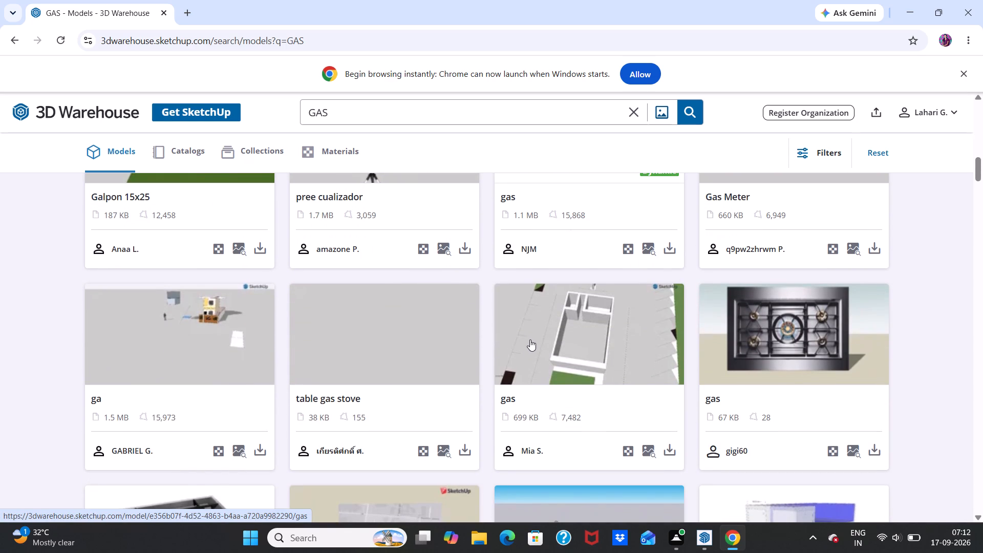
scroll(528, 335, down, 3)
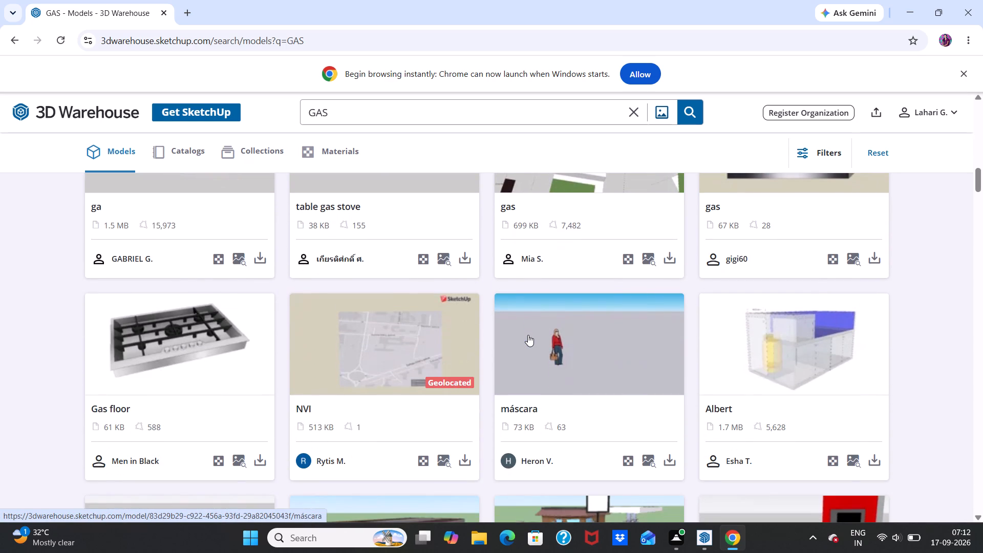
scroll(528, 335, down, 6)
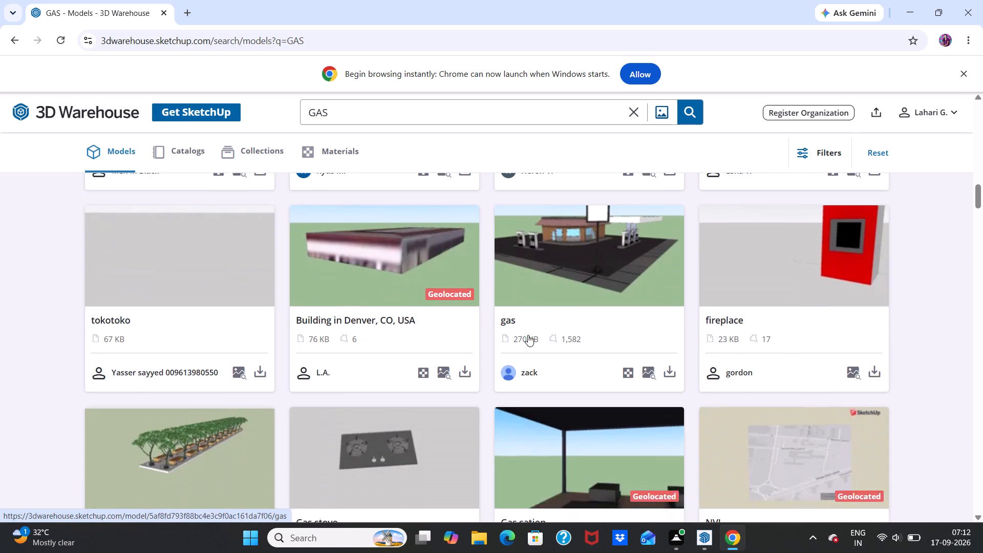
scroll(528, 335, down, 2)
scroll(528, 335, up, 1)
scroll(528, 335, down, 2)
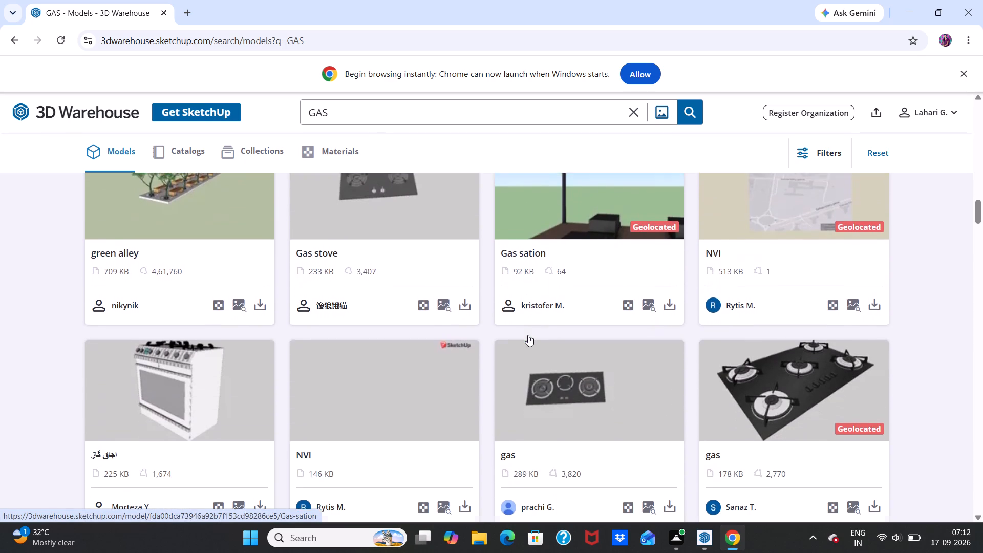
scroll(528, 335, down, 1)
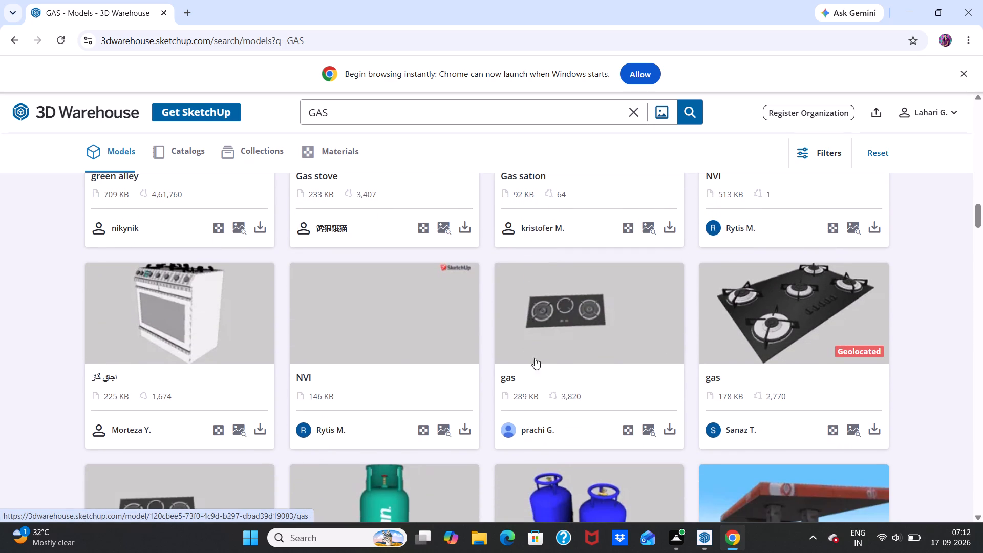
click(670, 422)
Examine further "GAS" results and open the download format choices of the black two-burner hob named "Gas stove".
scroll(648, 379, down, 2)
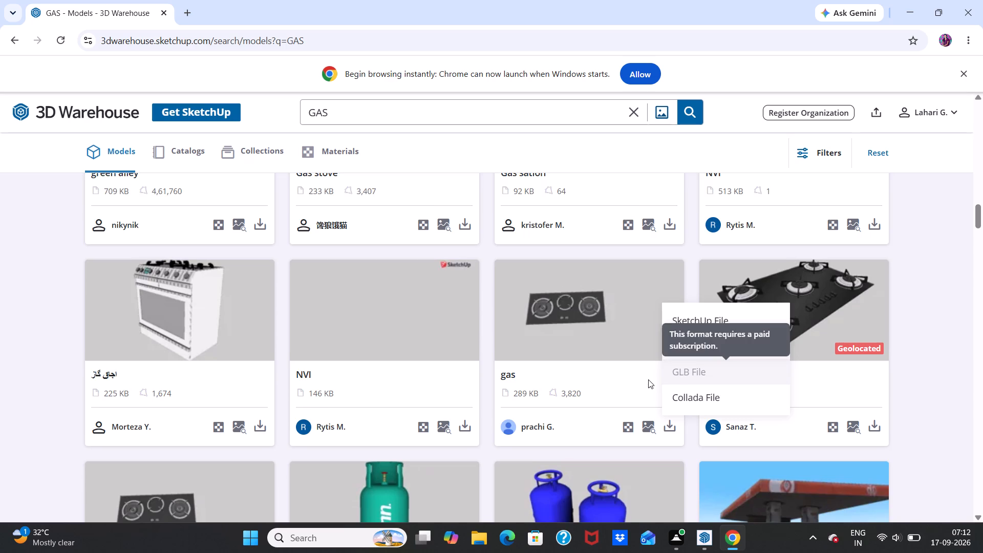
scroll(648, 379, down, 4)
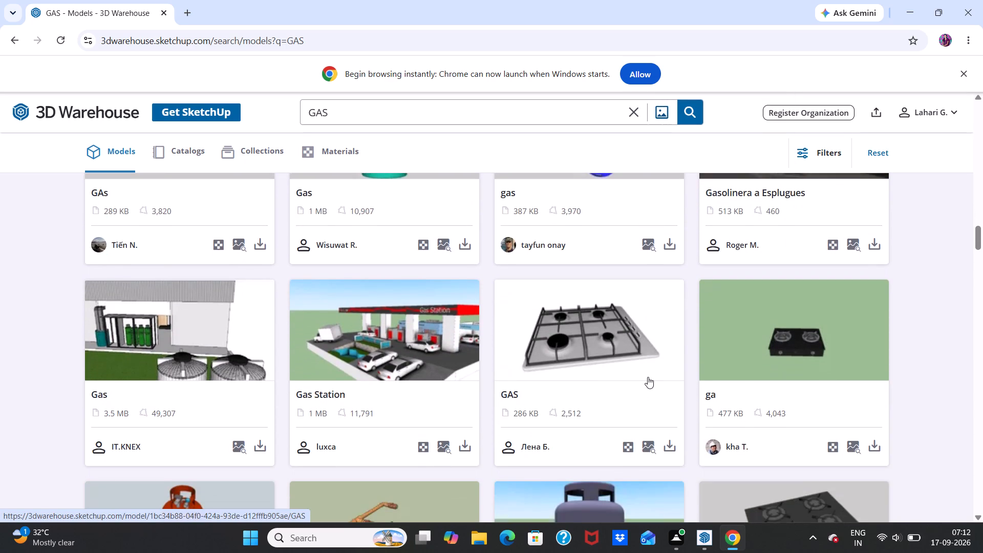
scroll(648, 377, down, 2)
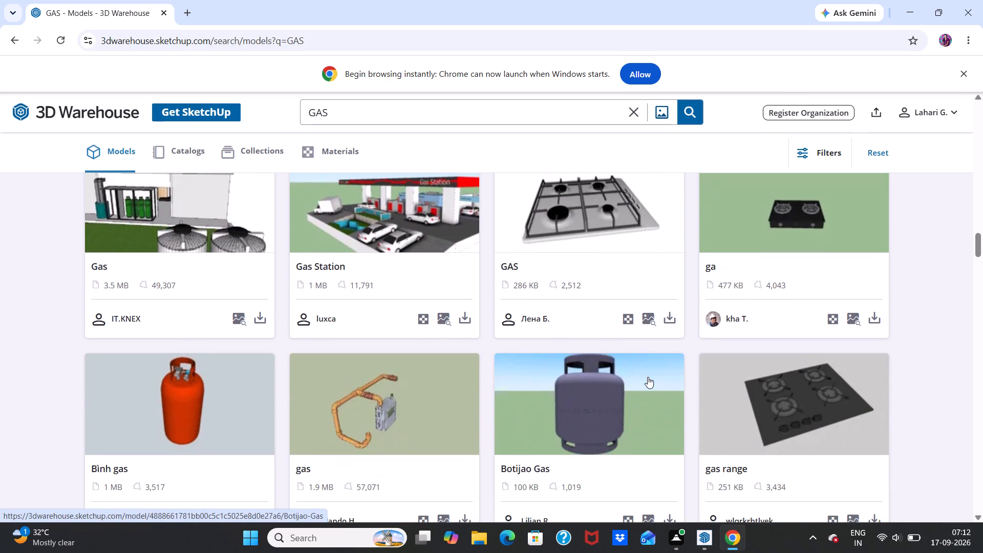
scroll(648, 377, down, 4)
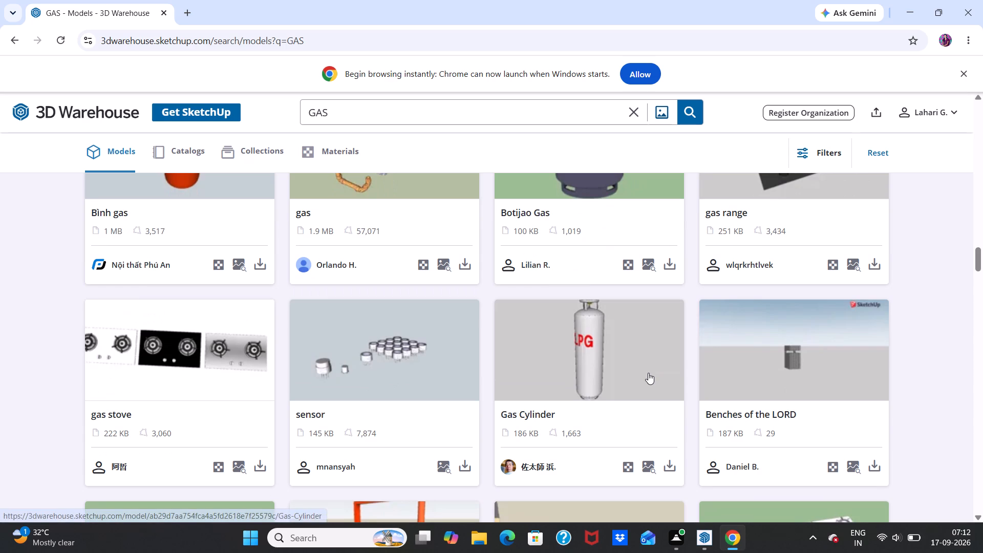
scroll(648, 373, down, 2)
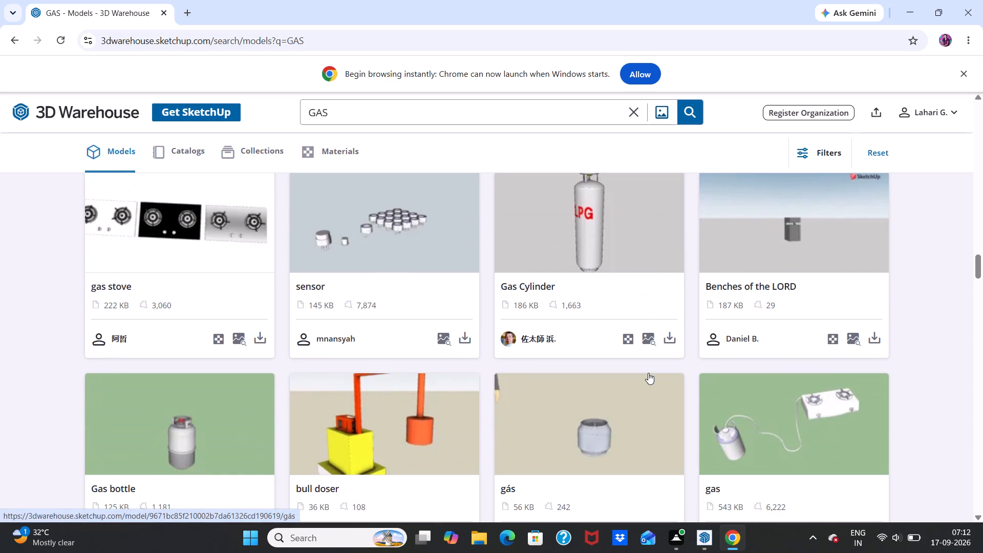
scroll(648, 373, down, 4)
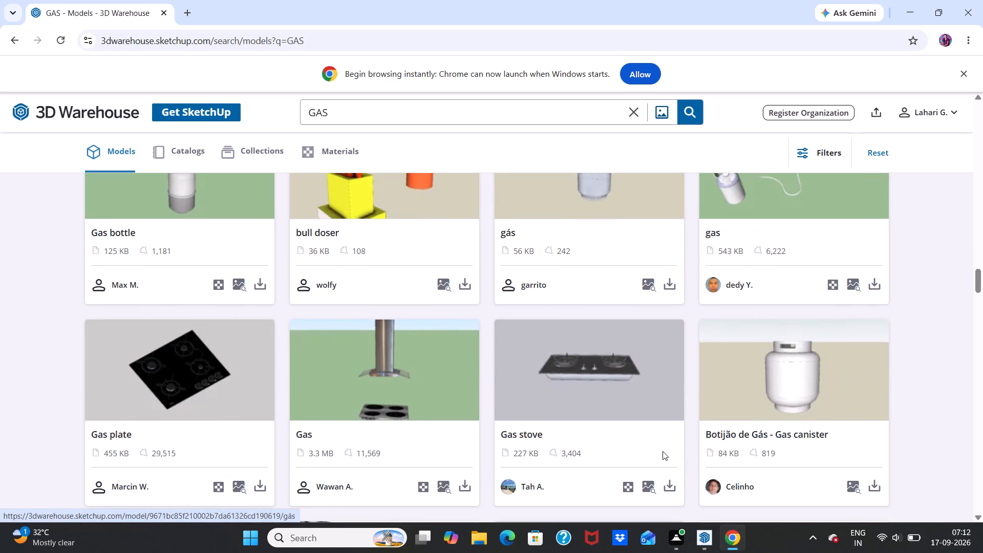
drag(673, 488, 677, 491)
click(672, 488)
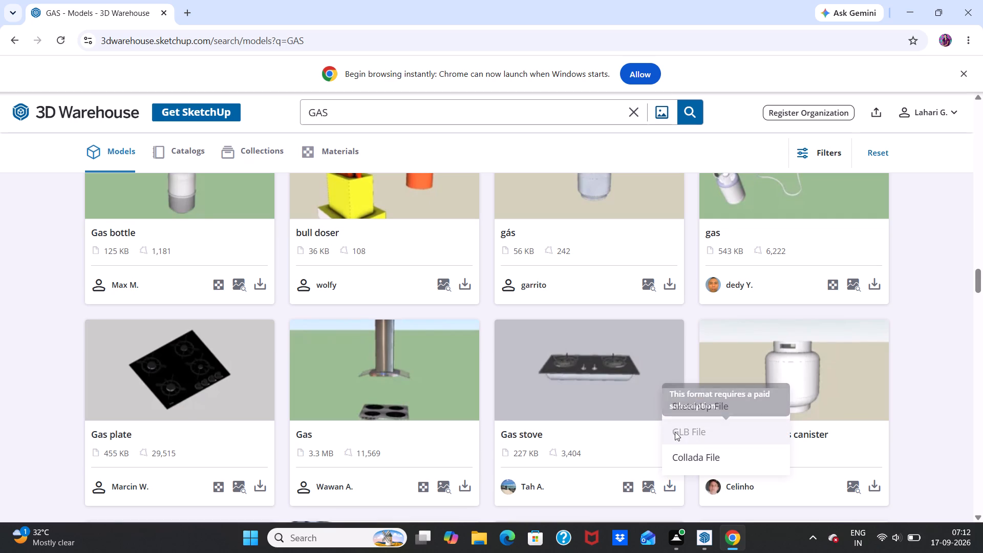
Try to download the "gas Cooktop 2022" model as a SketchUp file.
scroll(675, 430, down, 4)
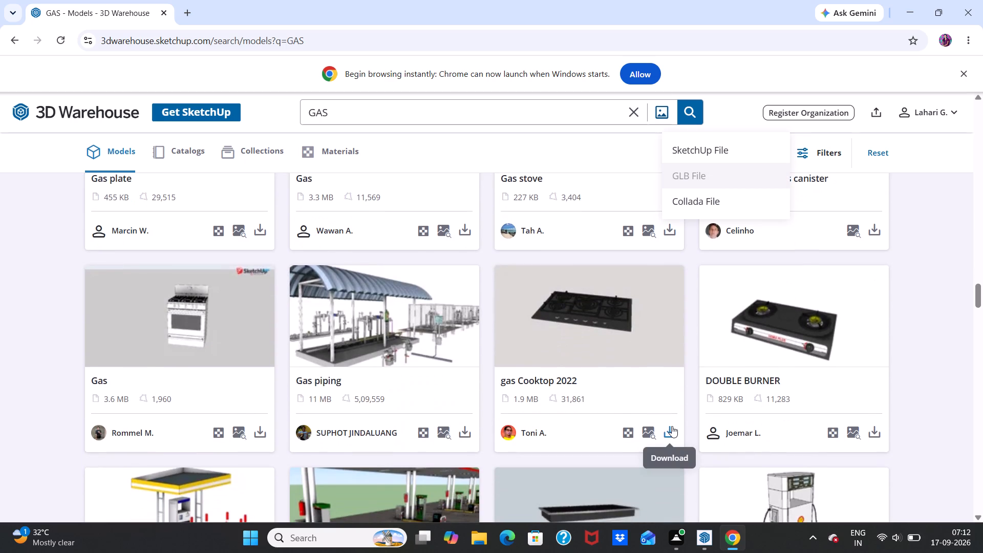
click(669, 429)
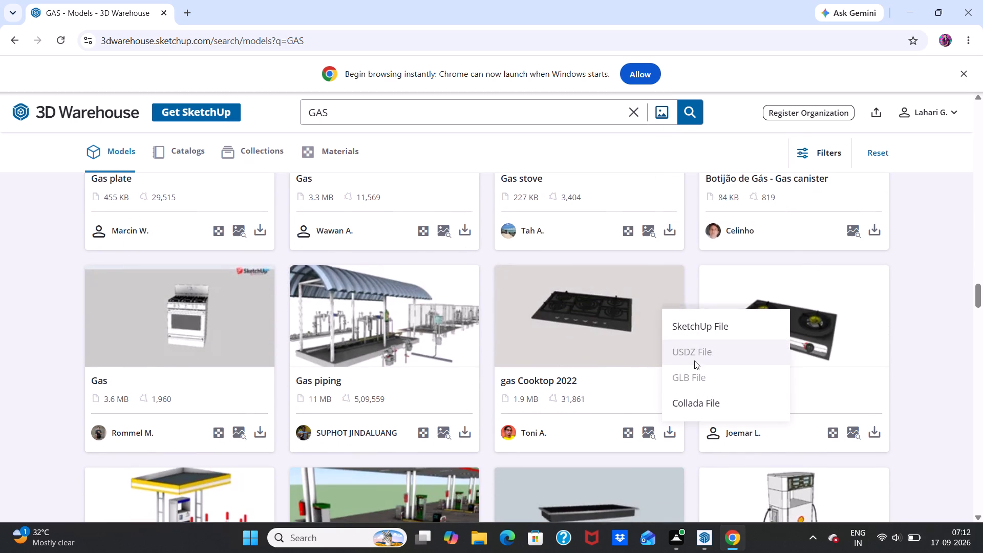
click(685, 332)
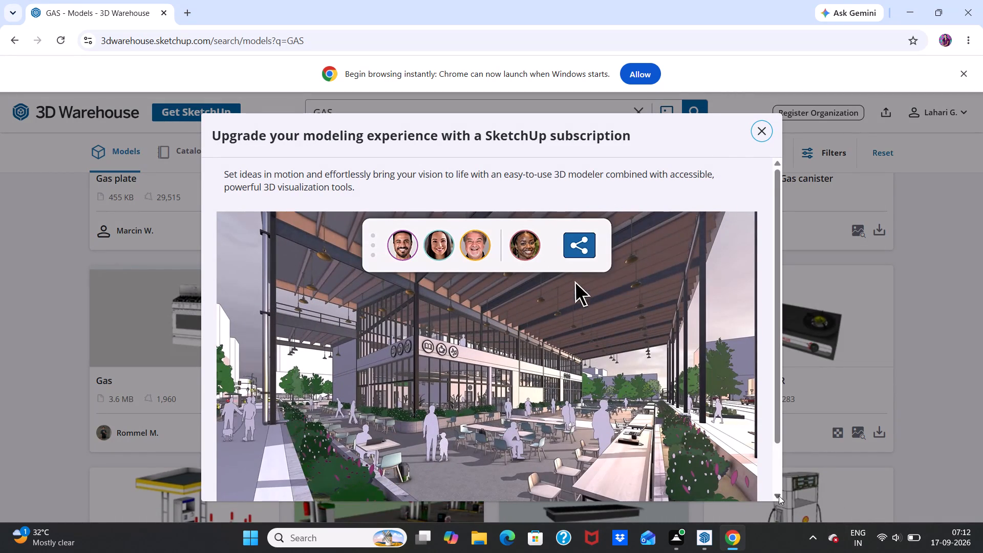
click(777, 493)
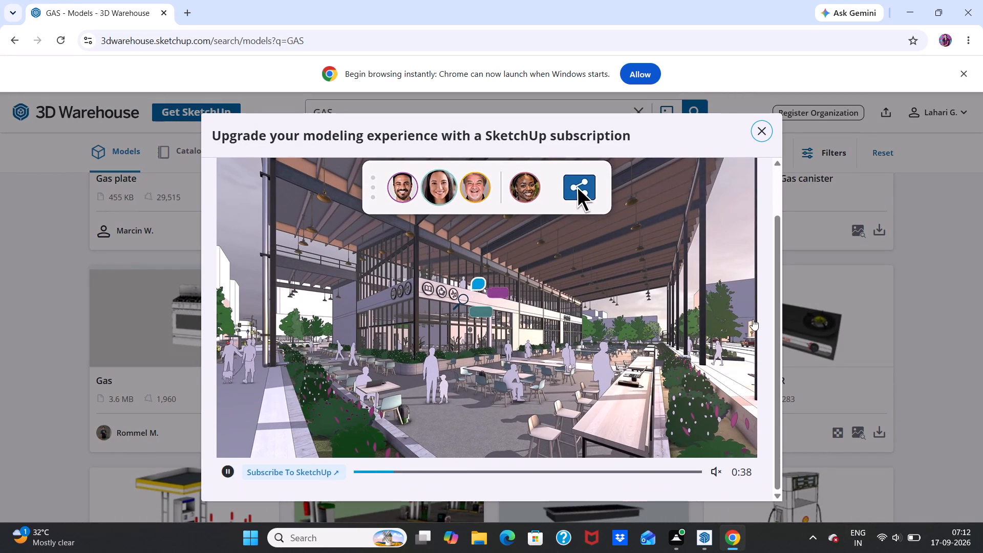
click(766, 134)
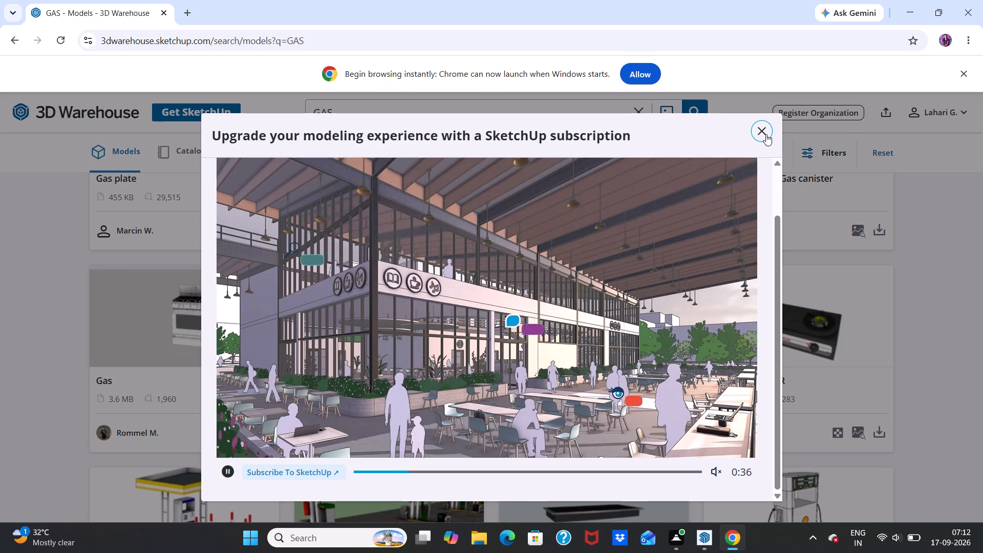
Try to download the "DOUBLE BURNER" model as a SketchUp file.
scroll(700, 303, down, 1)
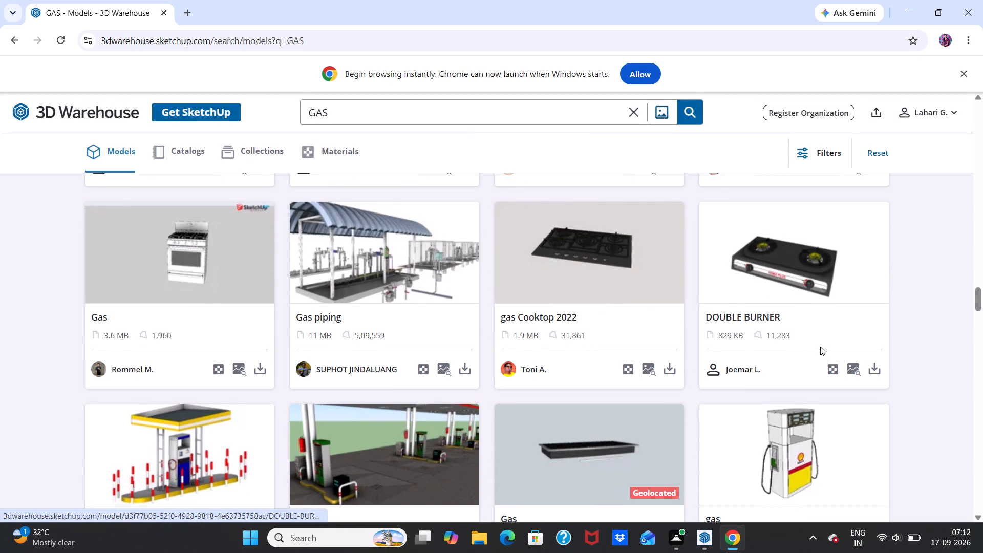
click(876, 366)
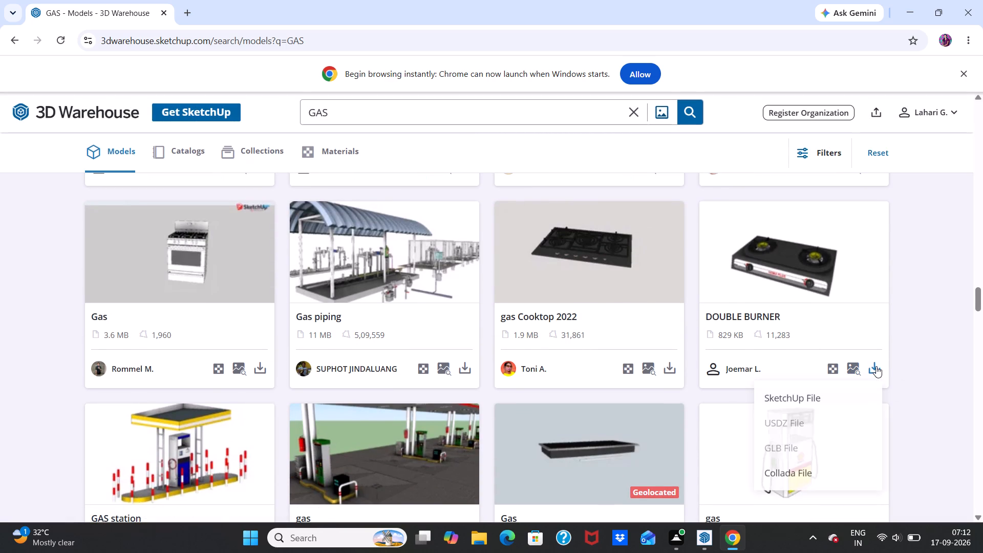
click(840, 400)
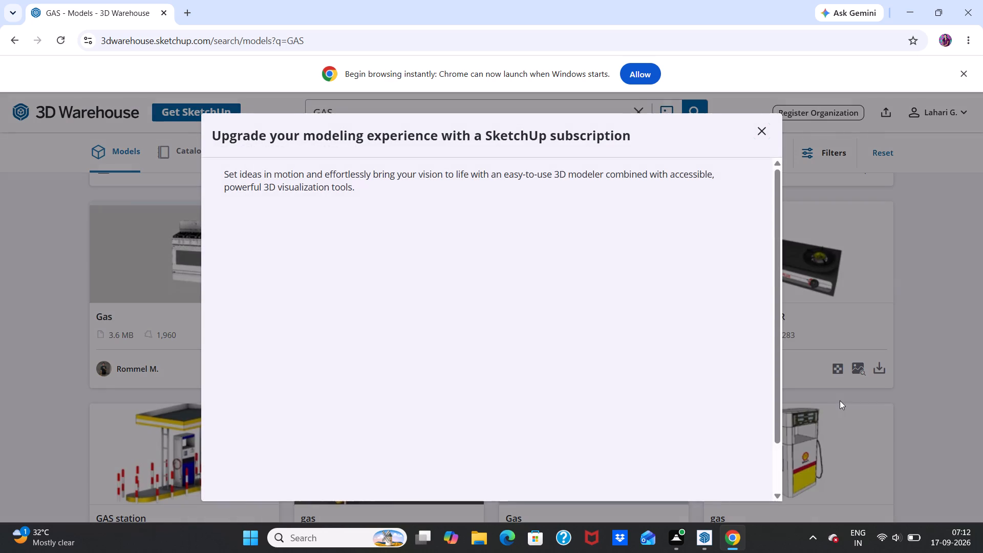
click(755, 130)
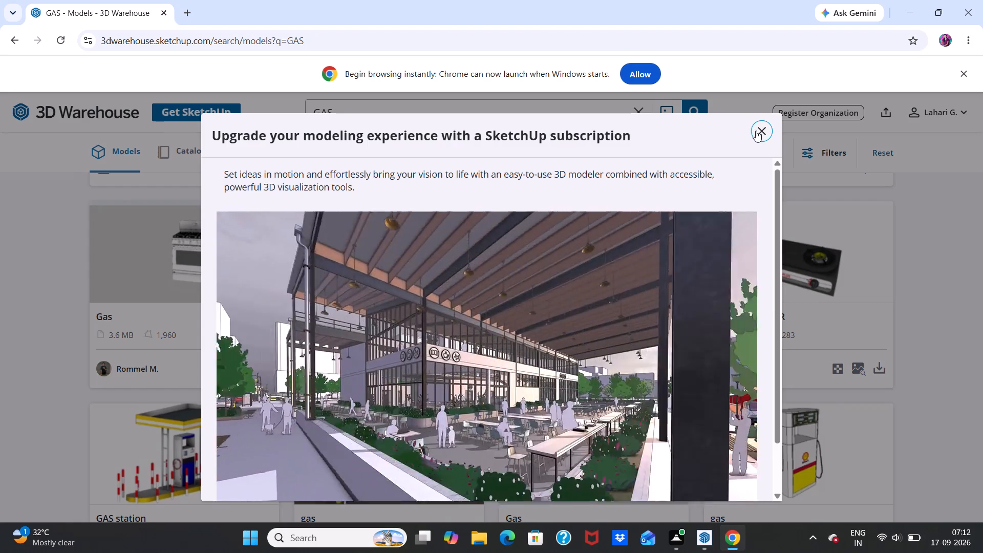
Examine the remaining "GAS" results through the end of the loaded list, checking the download formats of the black two-burner "Stove" model.
scroll(863, 405, down, 3)
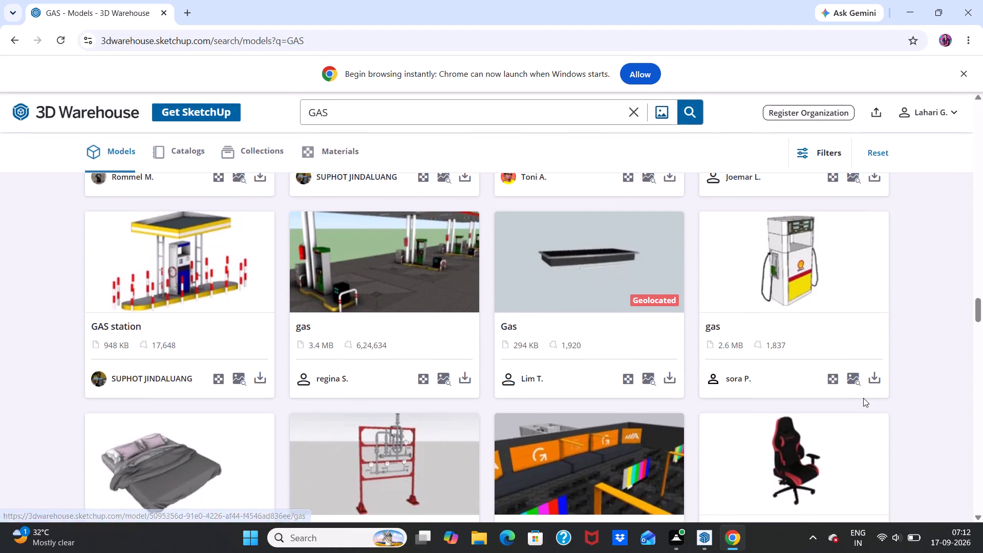
scroll(863, 397, down, 11)
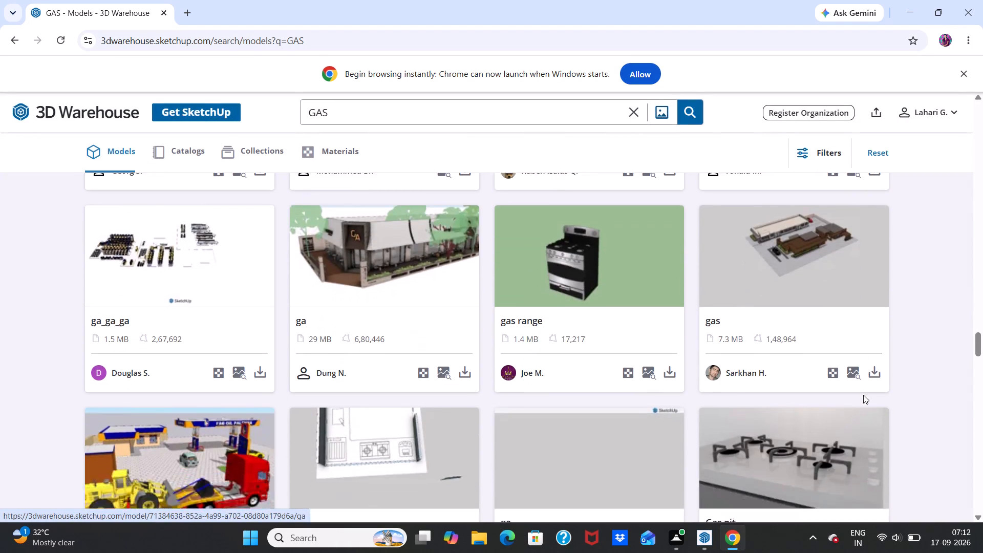
scroll(863, 395, down, 1)
scroll(863, 393, up, 4)
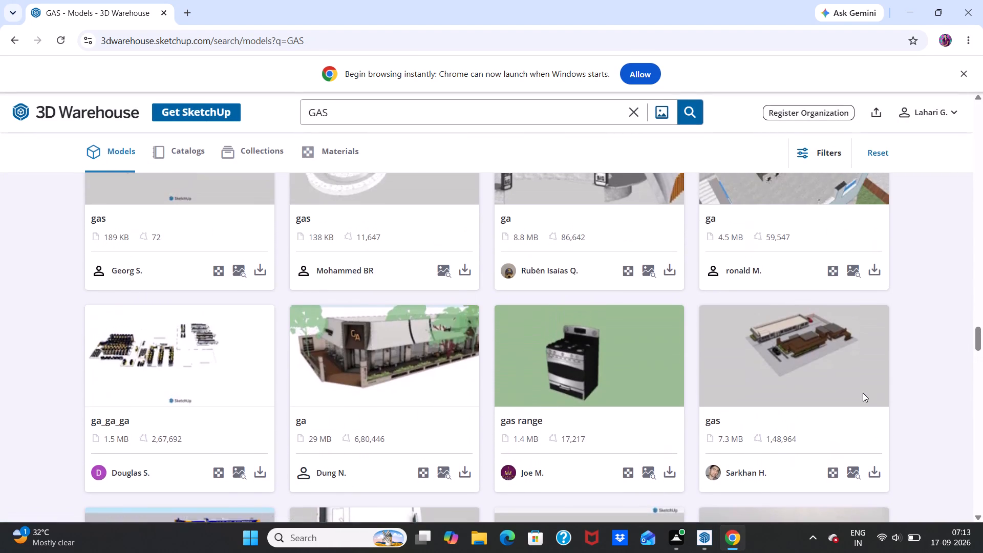
scroll(863, 393, down, 8)
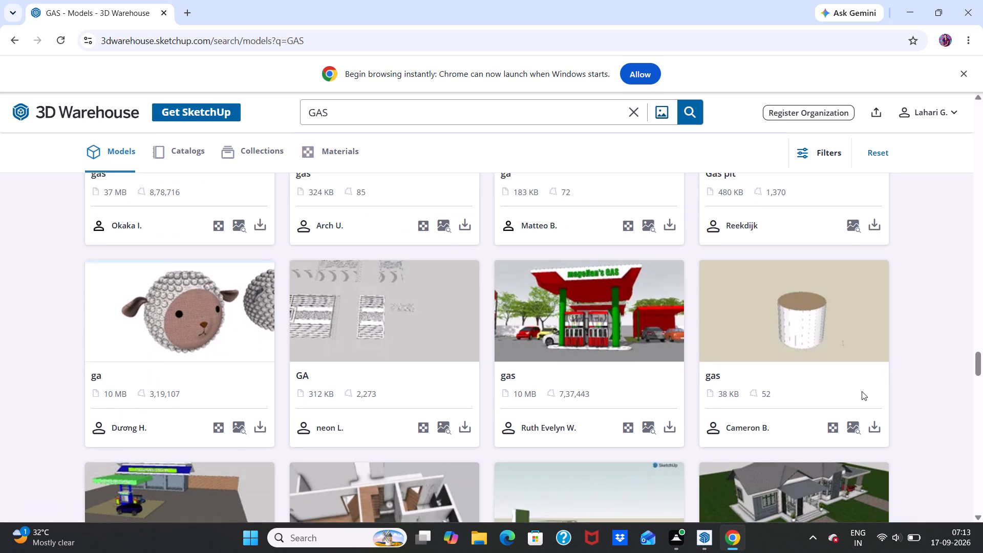
scroll(862, 391, down, 9)
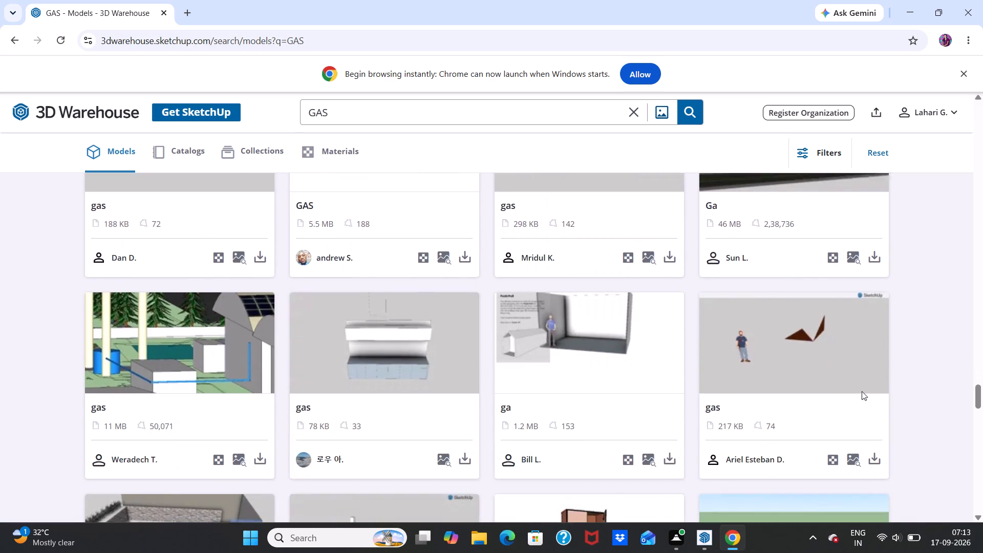
scroll(862, 391, down, 5)
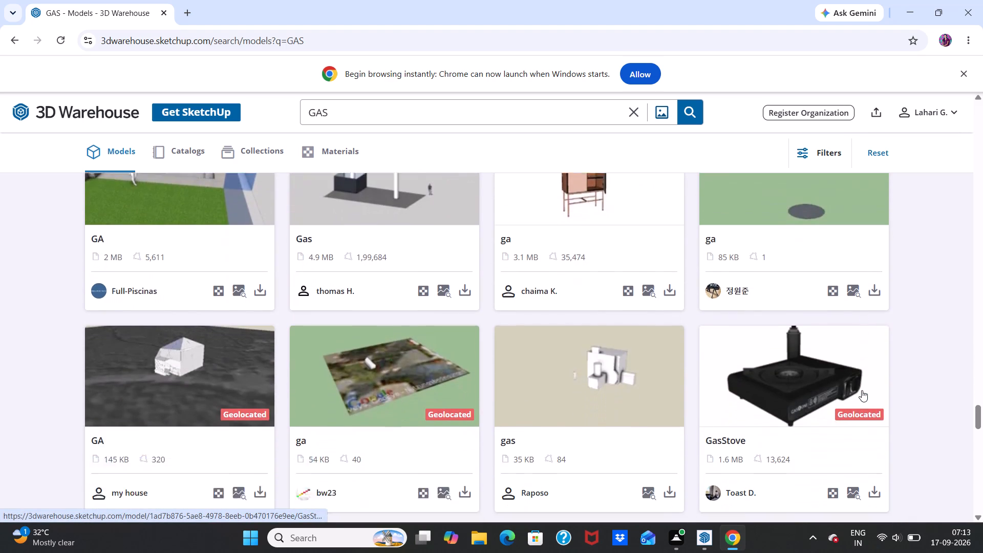
scroll(861, 389, down, 8)
scroll(861, 388, up, 2)
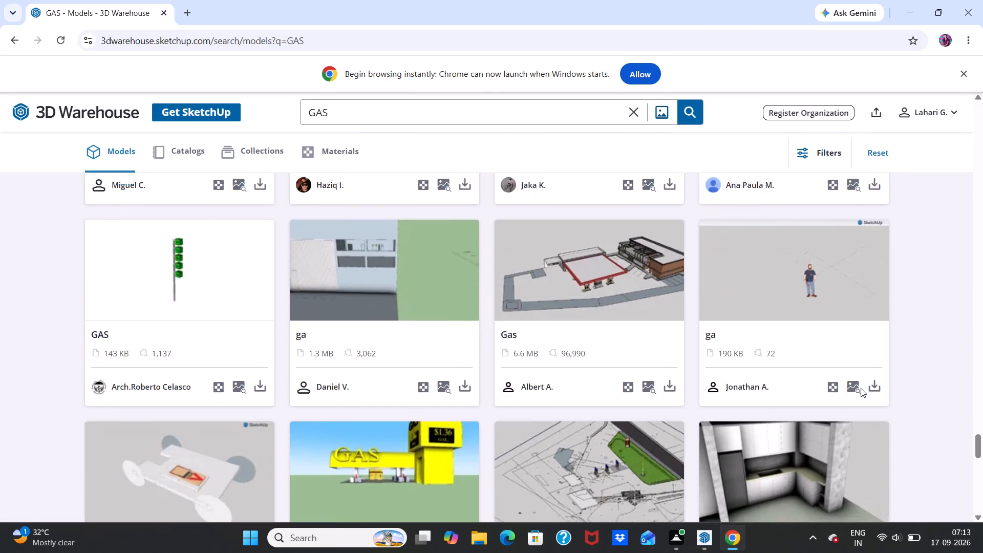
scroll(861, 388, up, 1)
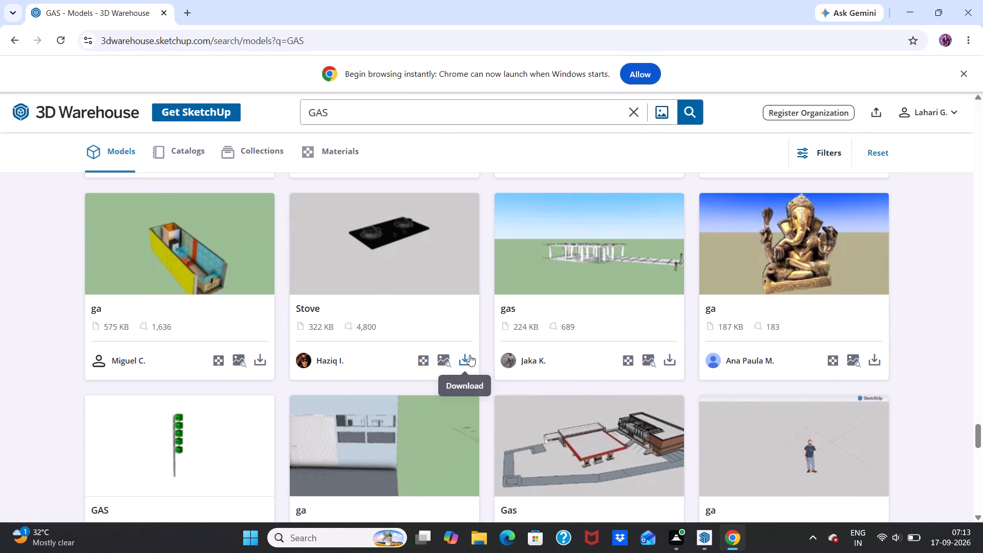
click(469, 354)
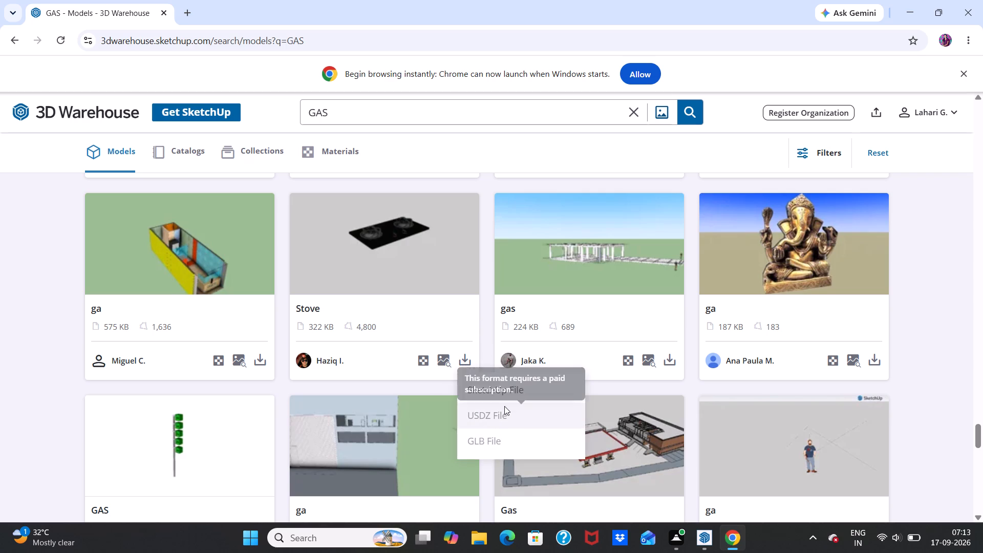
scroll(505, 394, down, 9)
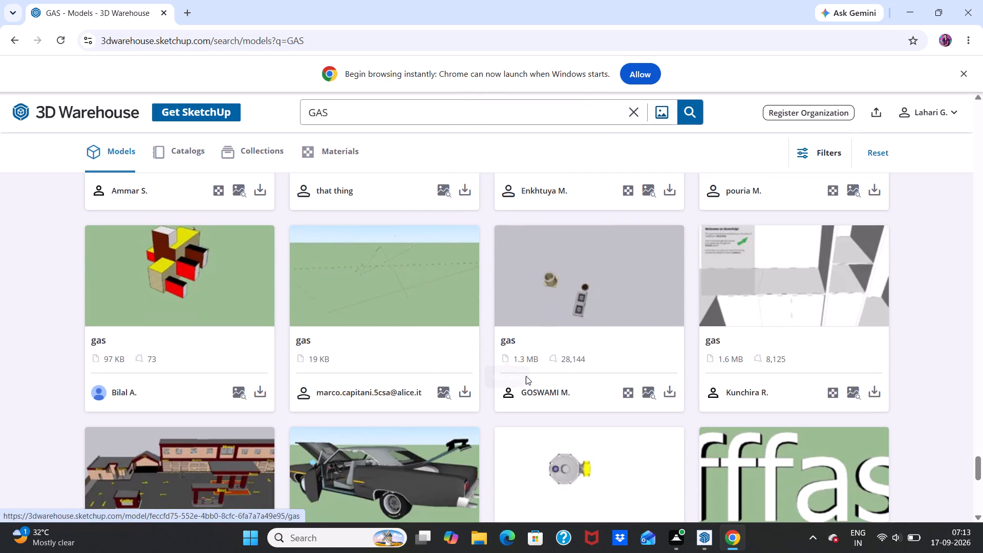
scroll(527, 377, down, 4)
Search 3D Warehouse models for "KICHEN THINGS".
click(380, 101)
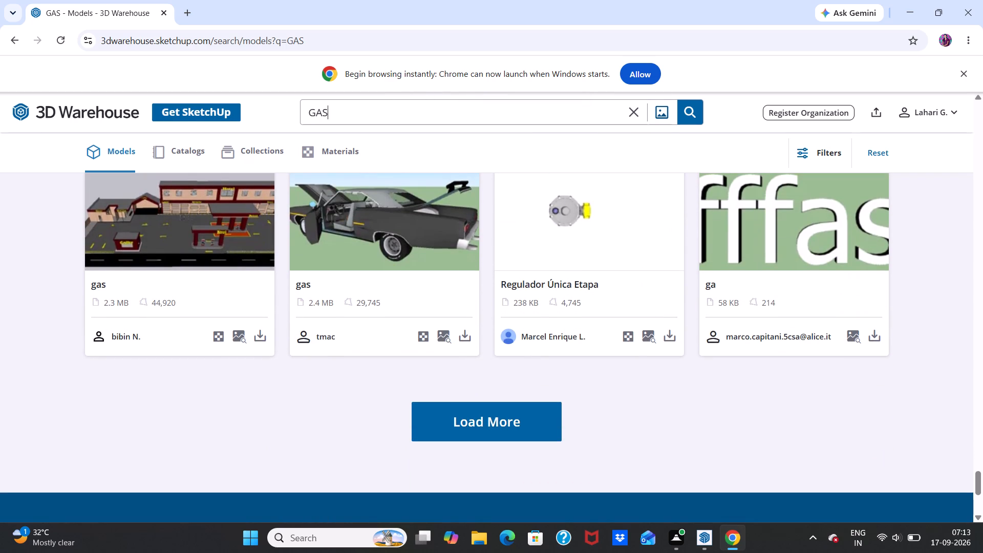
key(BackSpace)
key(BackSpace)
key(BackSpace)
key(BackSpace)
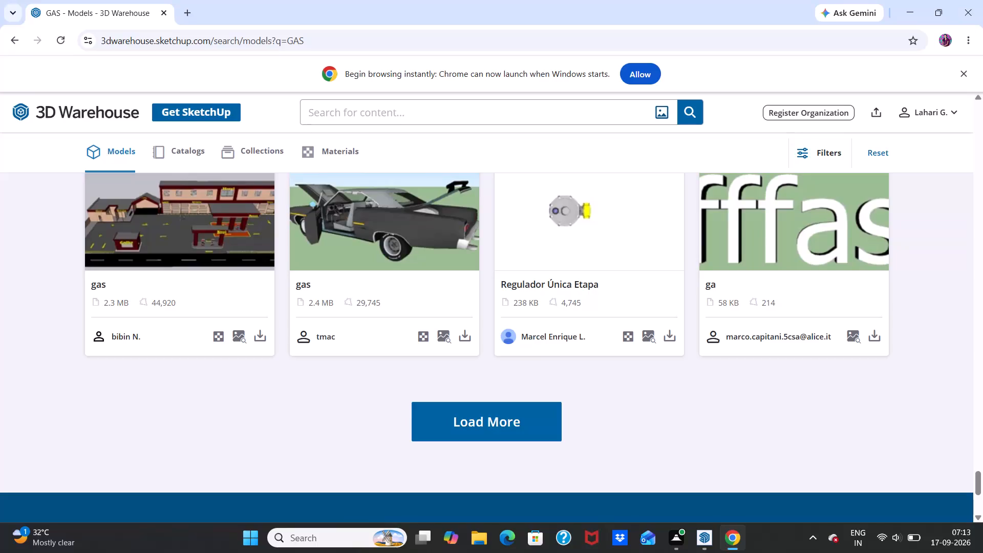
text(KICHEN)
key(space)
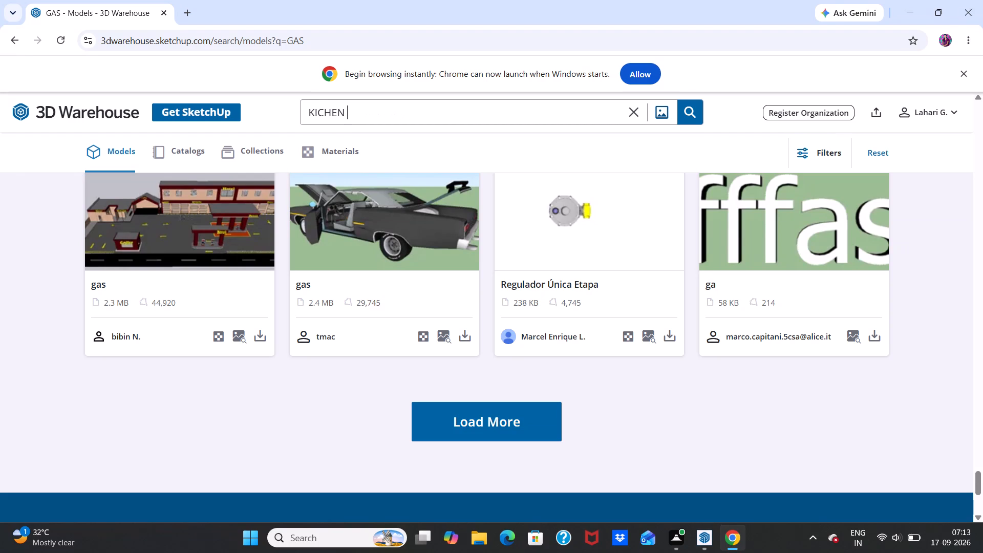
text(THINGS)
click(697, 115)
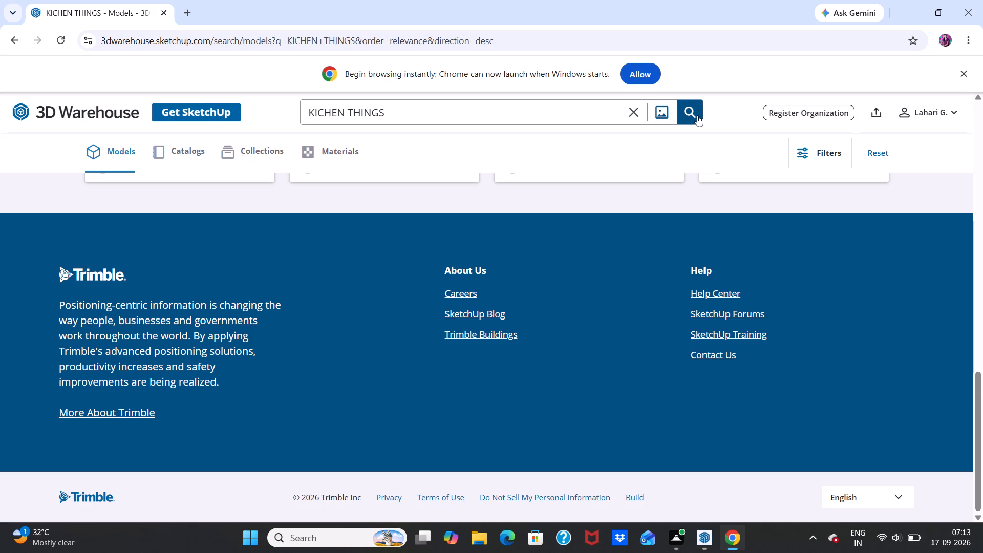
Search 3D Warehouse models for "KICHEN DECORATE".
click(407, 107)
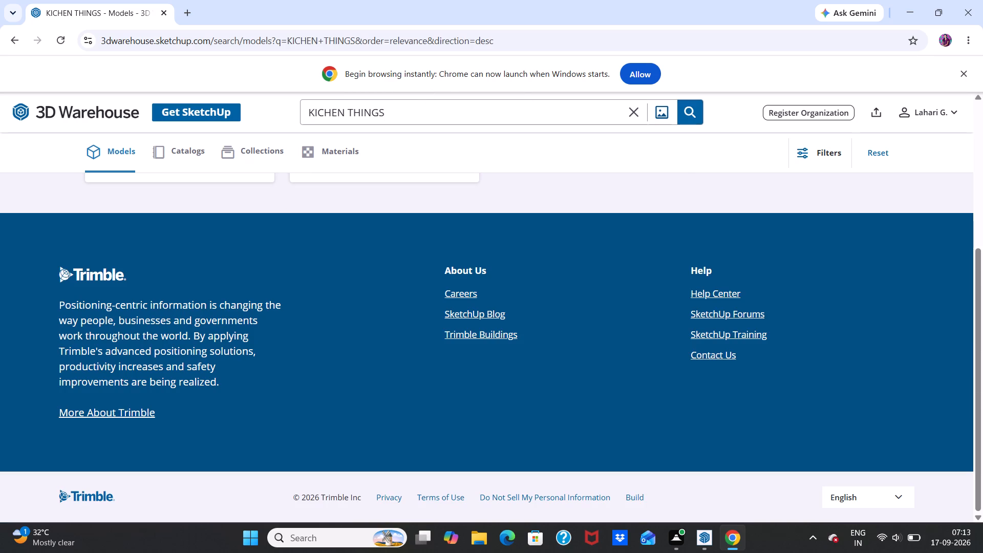
key(BackSpace)
key(BackSpace)
key(BackSpace)
key(BackSpace)
key(BackSpace)
key(BackSpace)
text(DECORATR)
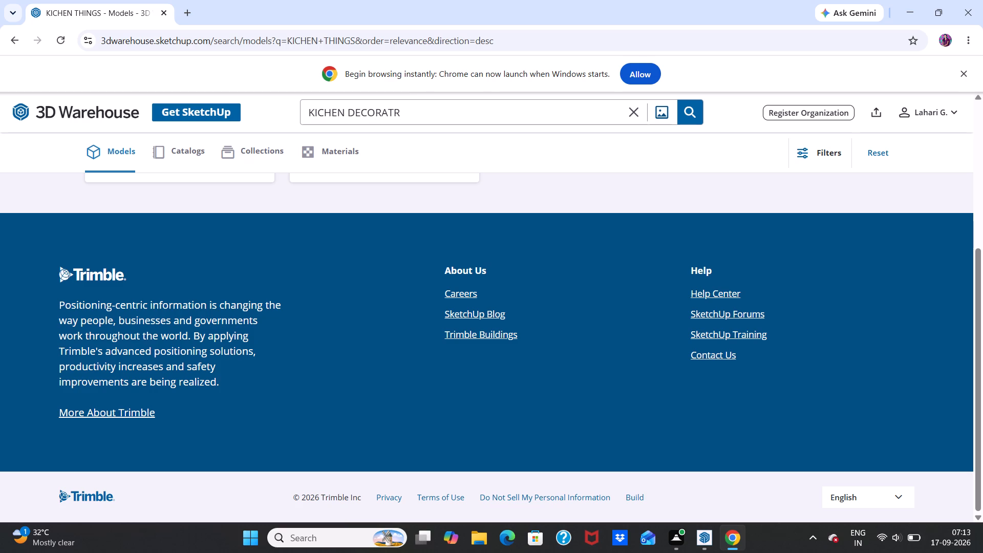
key(BackSpace)
key(e)
click(685, 116)
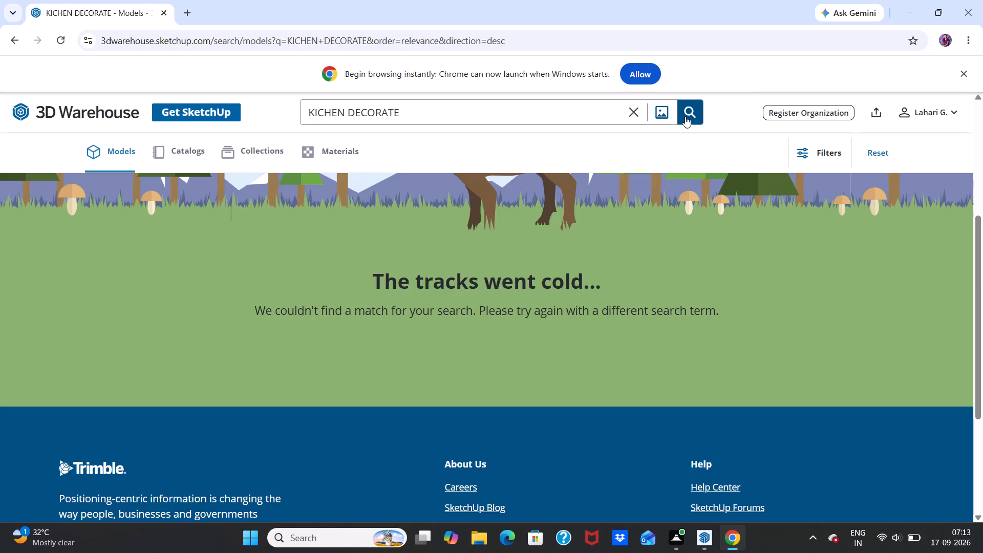
Search 3D Warehouse models for "GROUP OF BOXS".
click(435, 110)
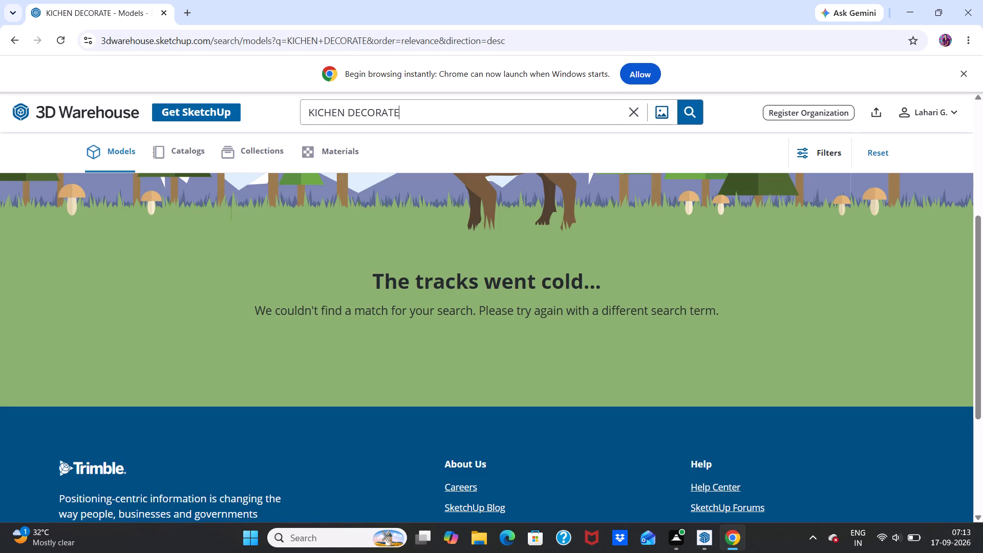
key(BackSpace)
key(BackSpace)
key(BackSpace)
key(BackSpace)
key(BackSpace)
key(BackSpace)
key(BackSpace)
key(BackSpace)
key(BackSpace)
key(space)
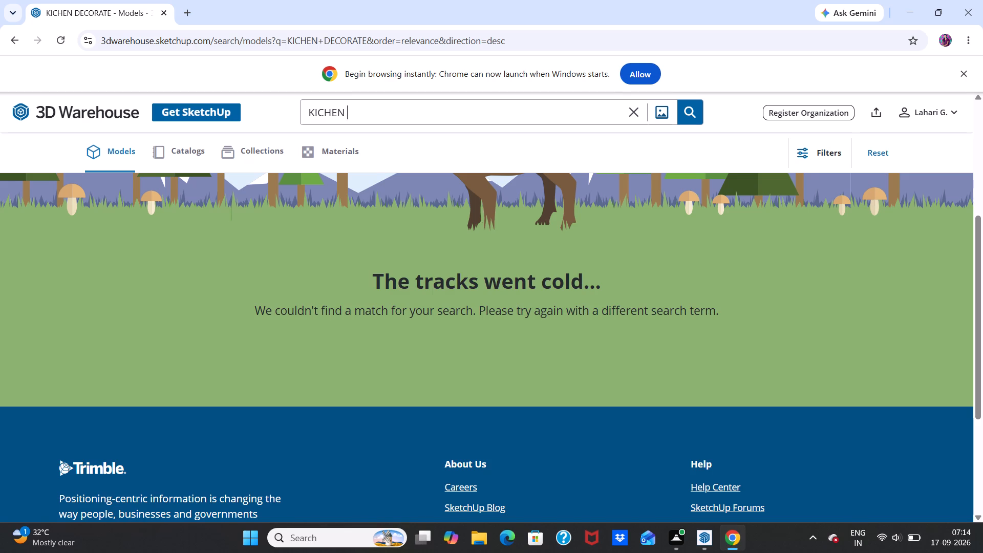
key(BackSpace)
key(BackSpace)
key(BackSpace)
key(BackSpace)
key(BackSpace)
key(BackSpace)
key(BackSpace)
text(GROUP O)
text(F)
key(space)
text(BOXES)
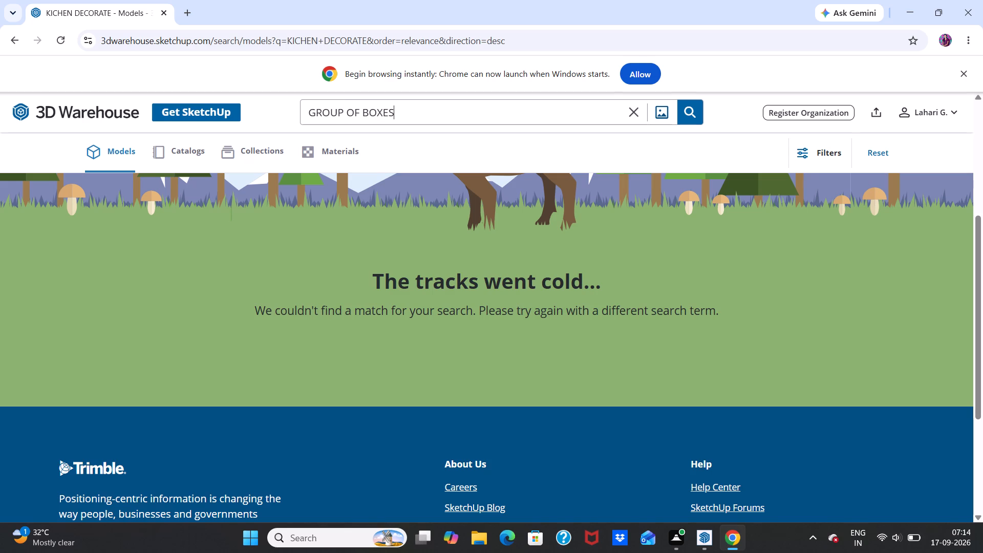
key(BackSpace)
key(BackSpace)
key(s)
click(695, 118)
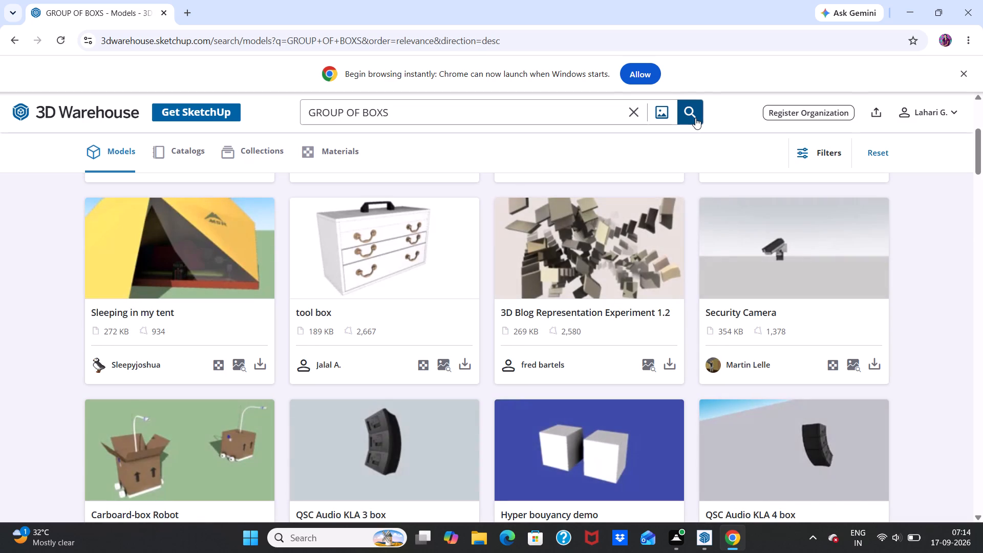
Examine the "GROUP OF BOXS" results for a box set suitable as kitchen decor.
scroll(630, 312, down, 9)
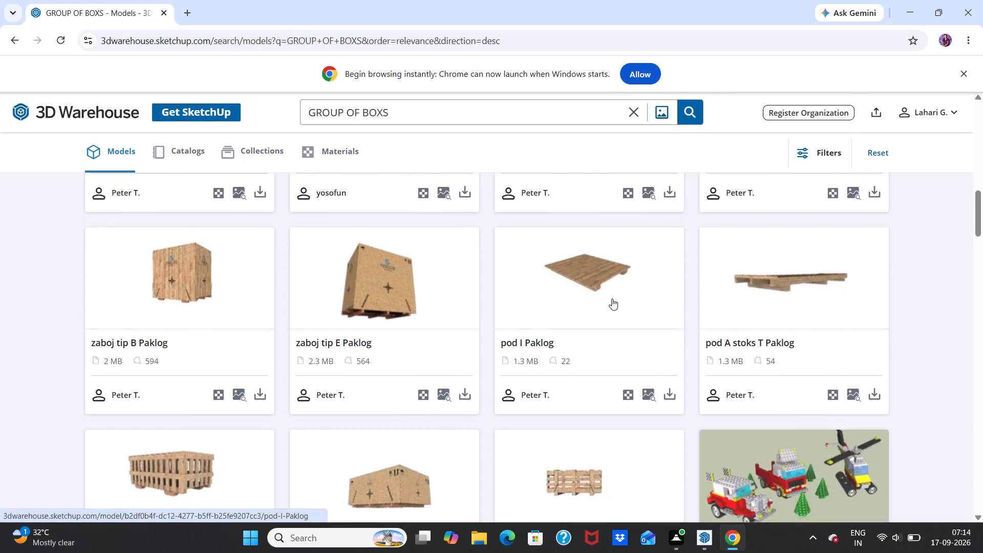
scroll(612, 299, down, 9)
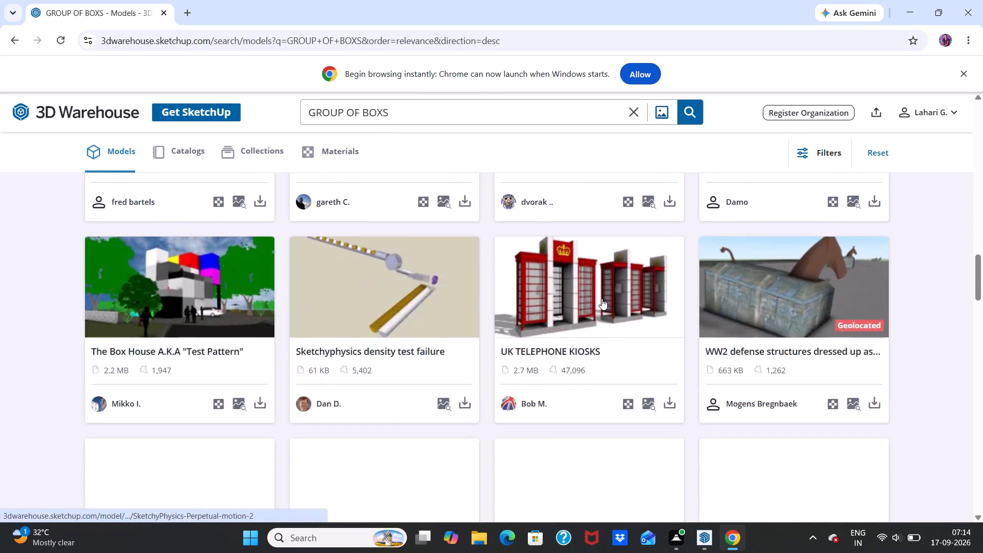
scroll(602, 299, down, 10)
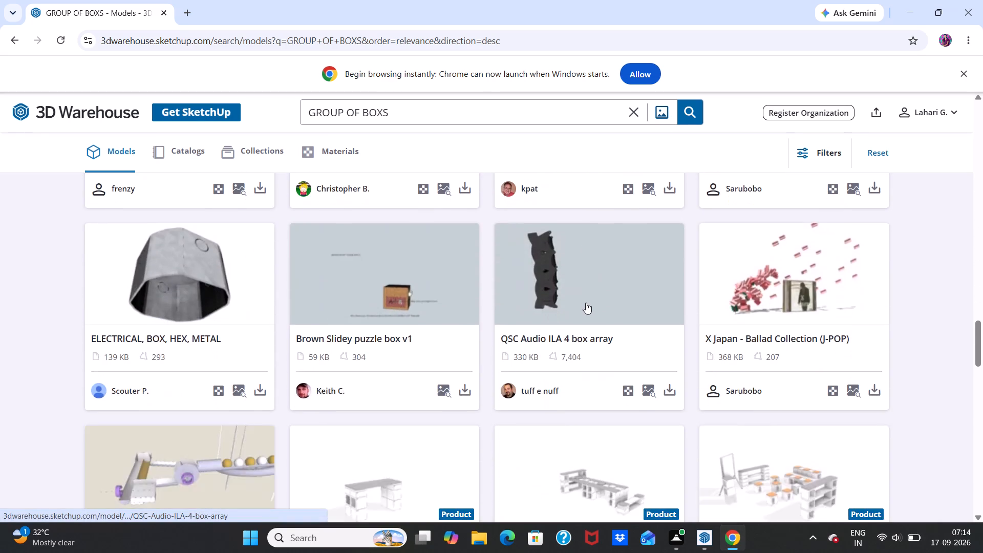
scroll(586, 303, down, 7)
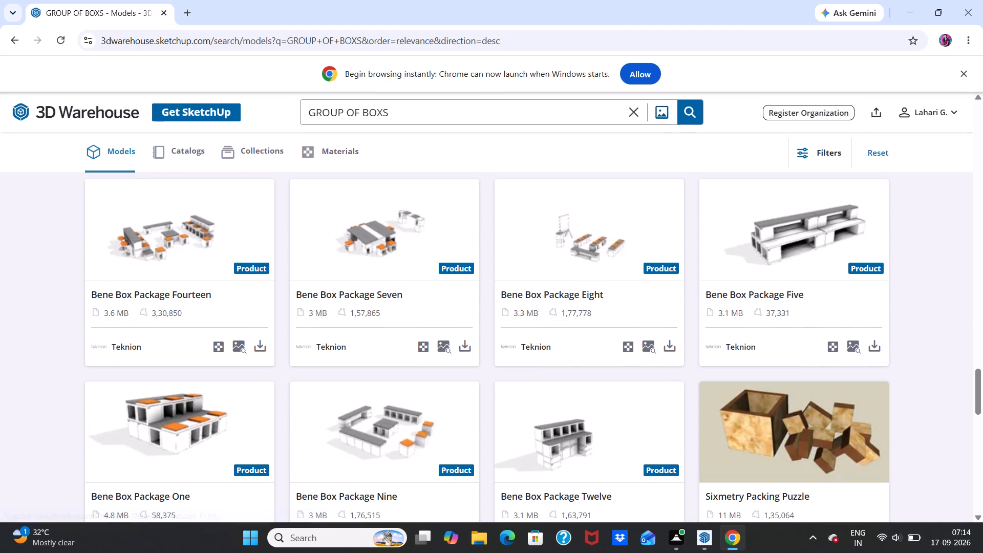
Search 3D Warehouse models for "GROUP OF BOTTLES".
click(399, 112)
key(BackSpace)
key(BackSpace)
key(BackSpace)
key(BackSpace)
key(BackSpace)
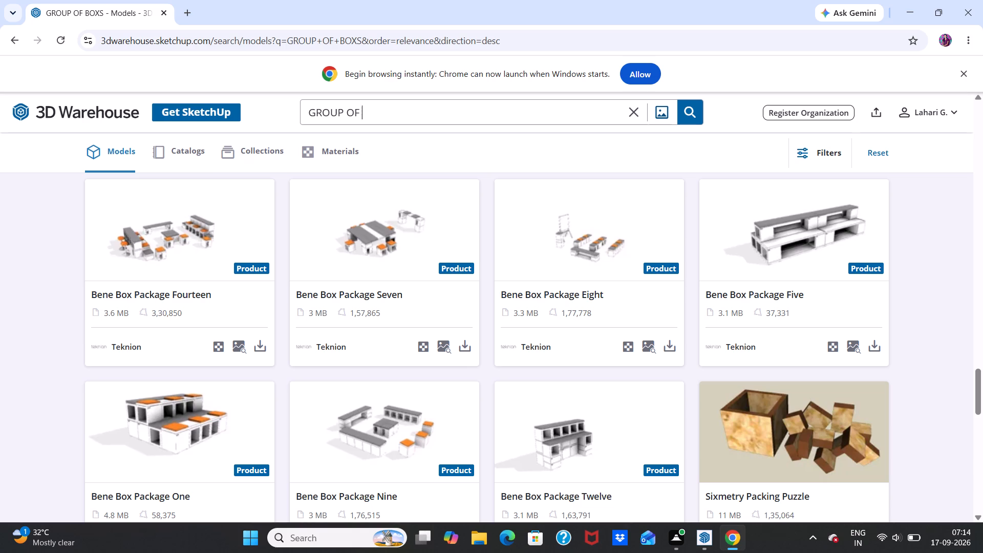
key(BackSpace)
key(BackSpace)
text(OF)
key(space)
text(BOTT)
text(LES)
click(681, 115)
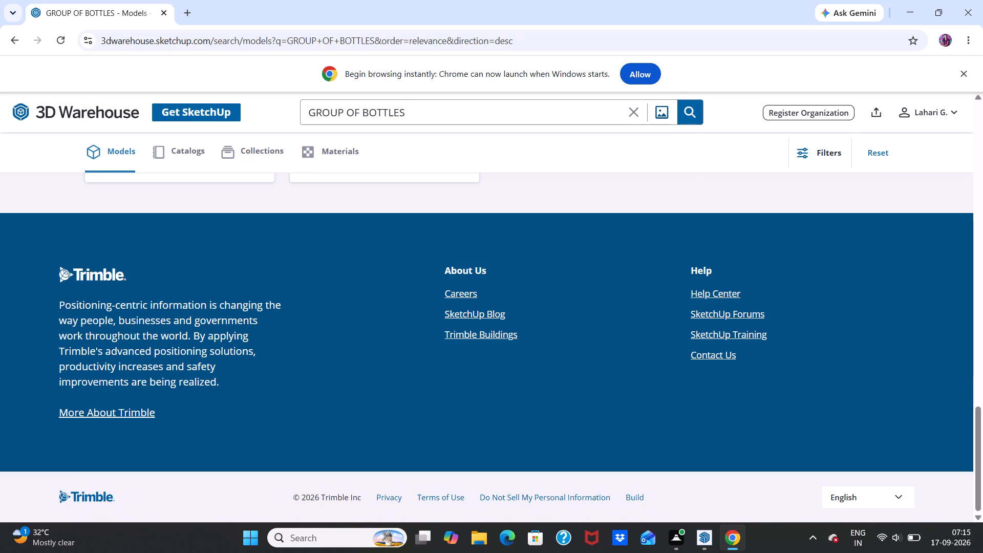
Search 3D Warehouse models for "BOTTELS".
click(410, 112)
key(BackSpace)
key(BackSpace)
key(BackSpace)
key(BackSpace)
key(BackSpace)
key(BackSpace)
key(BackSpace)
key(BackSpace)
key(BackSpace)
key(BackSpace)
key(BackSpace)
key(BackSpace)
key(BackSpace)
key(BackSpace)
key(BackSpace)
key(BackSpace)
key(BackSpace)
key(BackSpace)
key(BackSpace)
key(BackSpace)
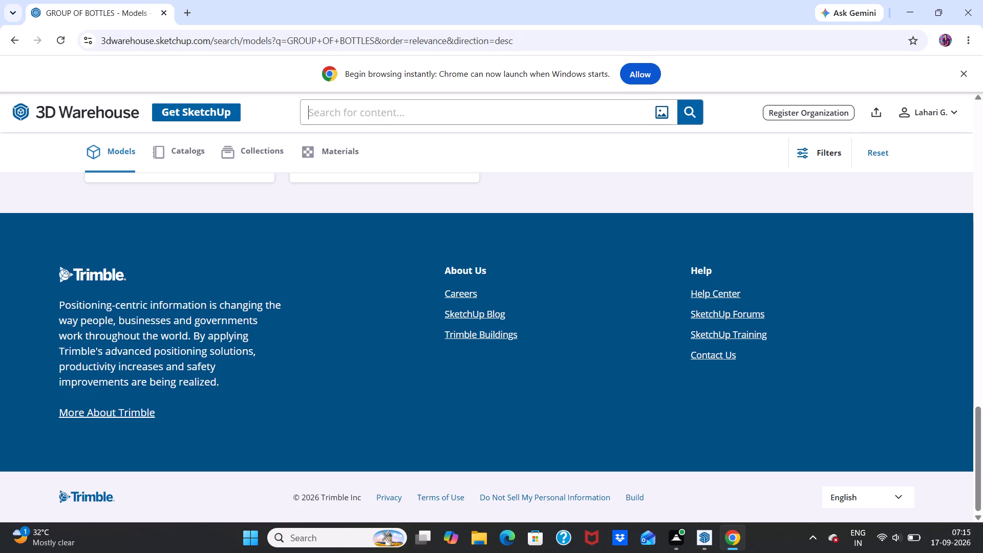
text(BOTT)
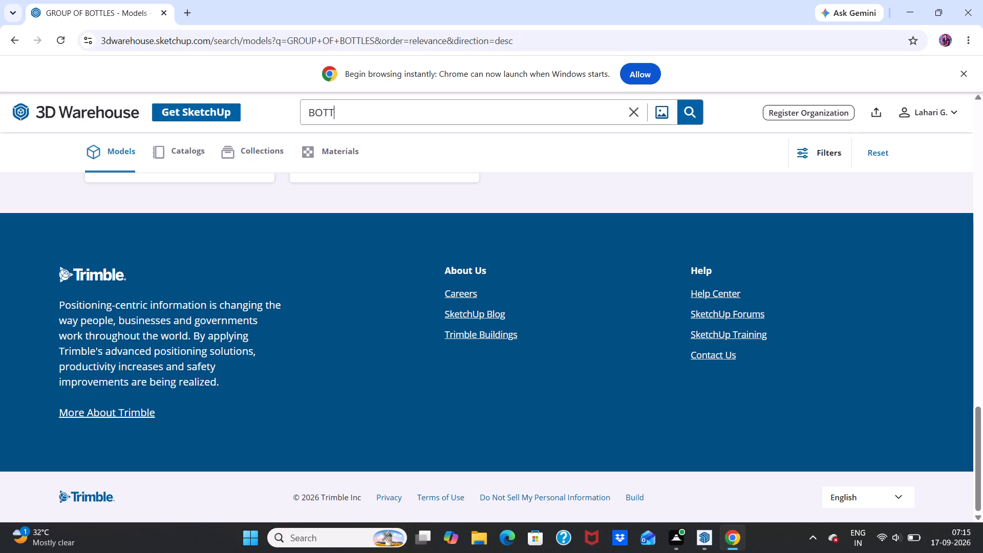
text(ELS)
click(688, 101)
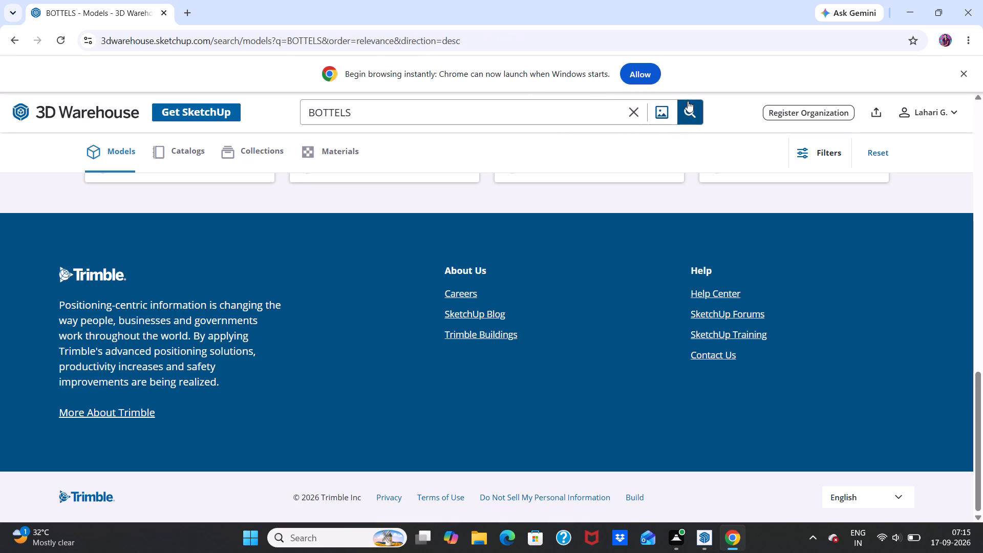
click(688, 114)
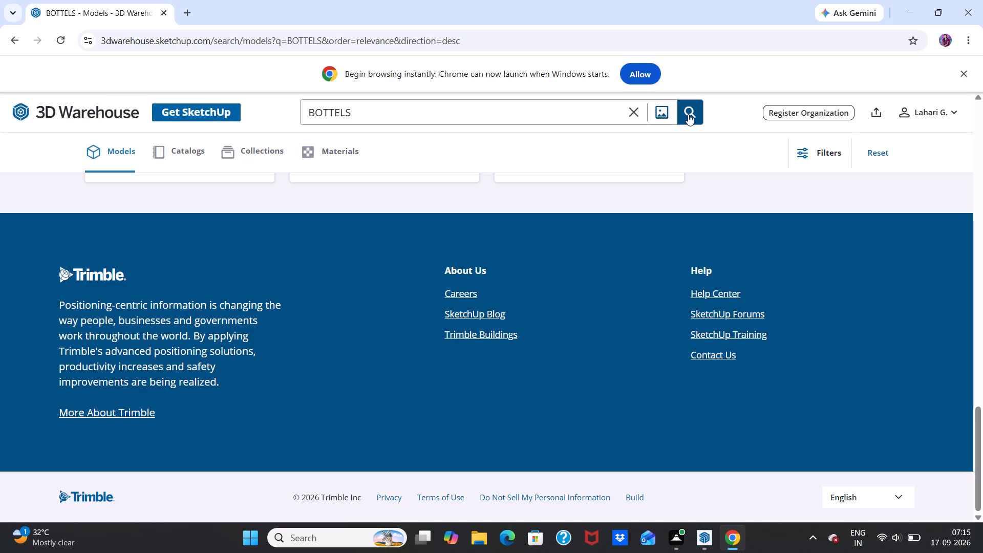
Search 3D Warehouse models for "KITCHEN".
click(638, 112)
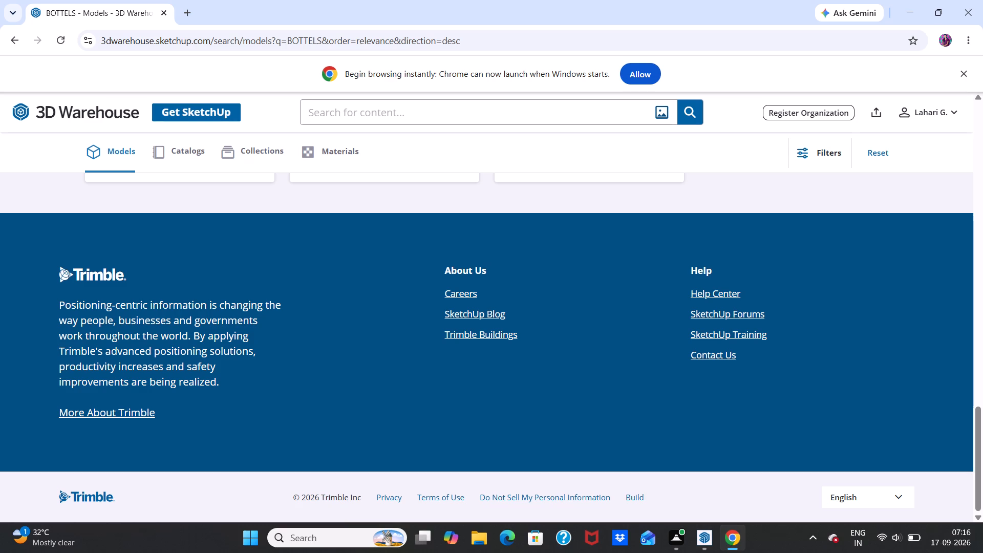
text(KITCHEN)
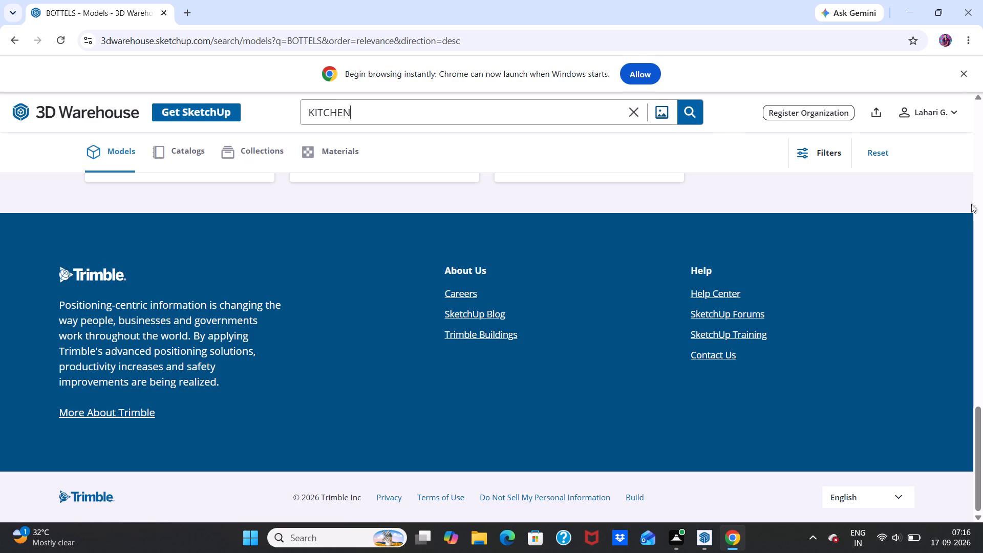
click(692, 115)
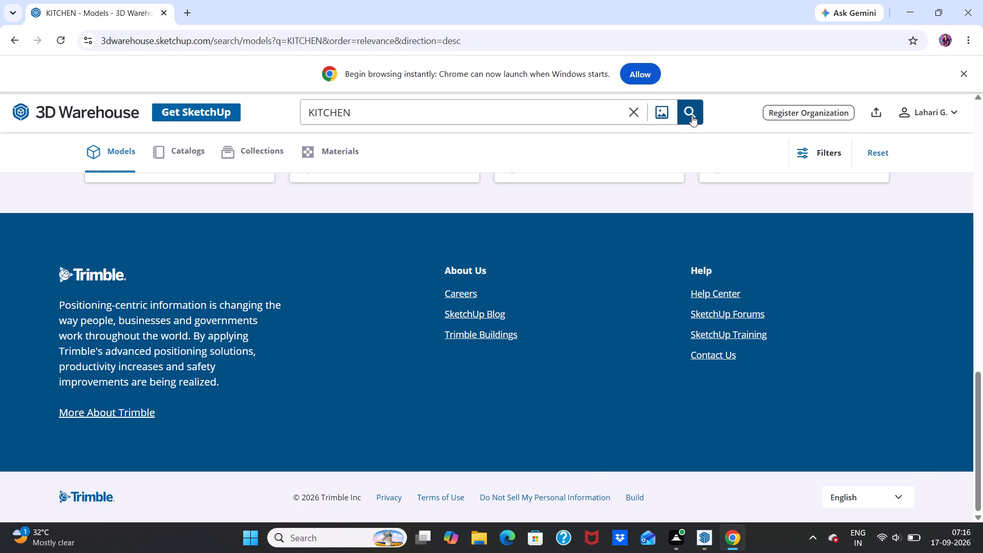
triple_click(692, 115)
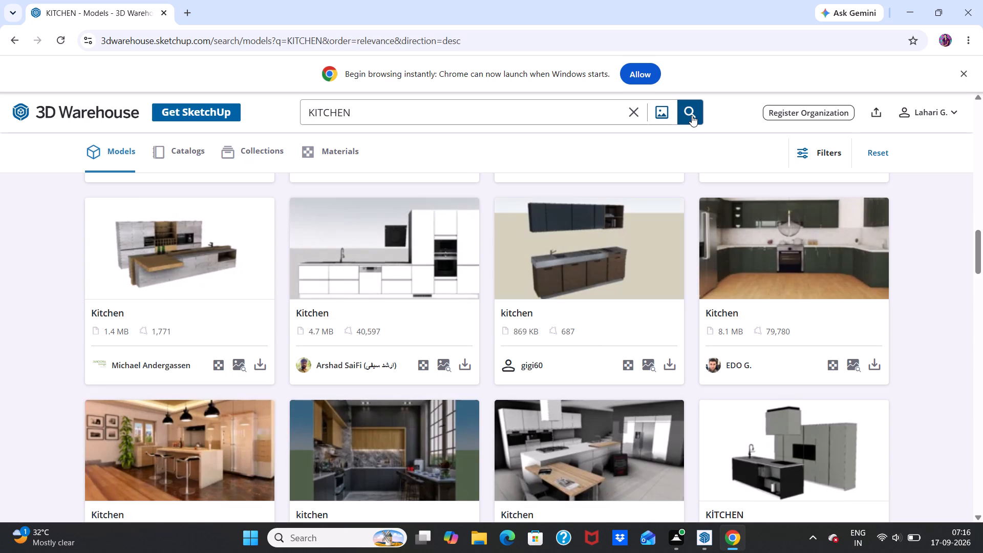
Examine the first batches of "KITCHEN" results for a model containing suitable kitchen decor or appliances.
scroll(411, 386, down, 1)
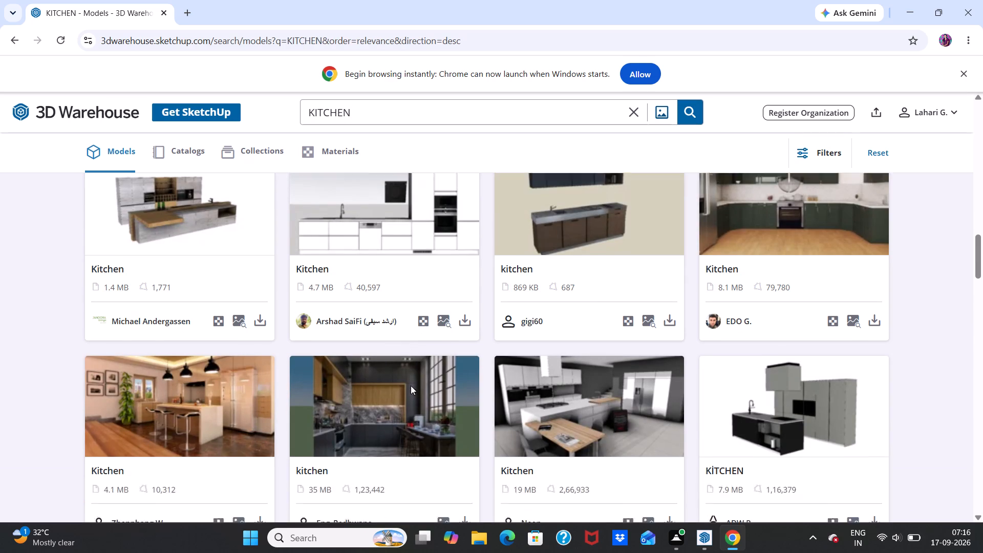
scroll(411, 386, down, 1)
scroll(411, 386, up, 2)
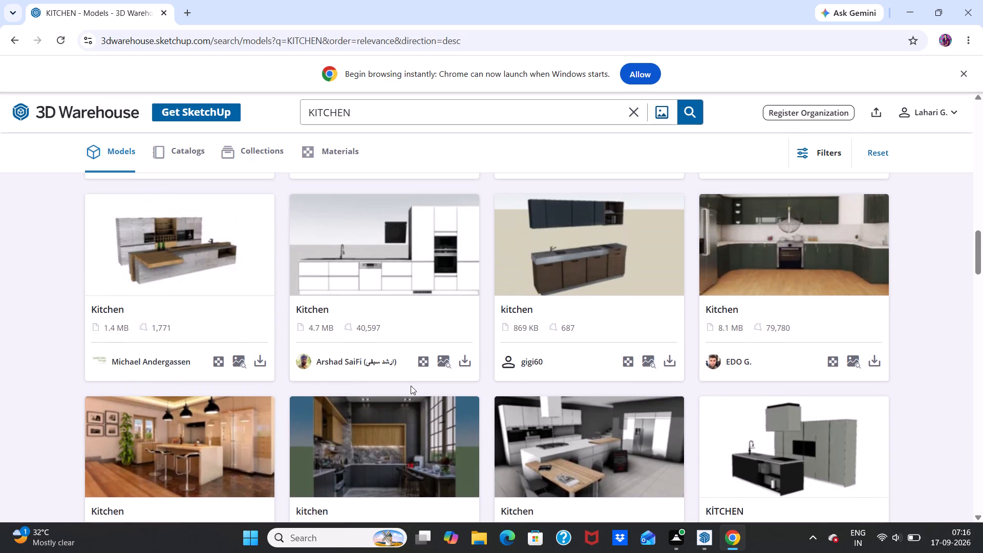
scroll(411, 386, down, 7)
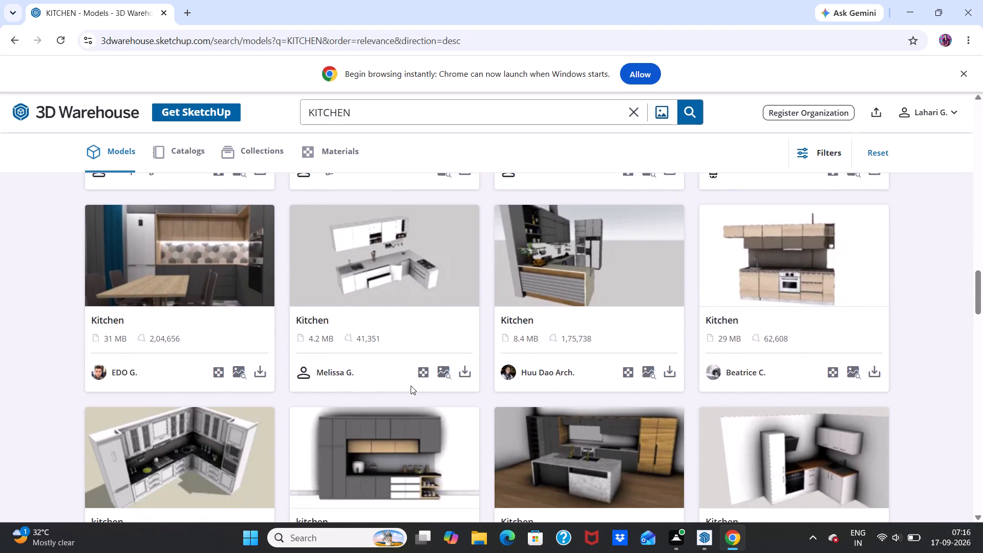
scroll(411, 386, down, 5)
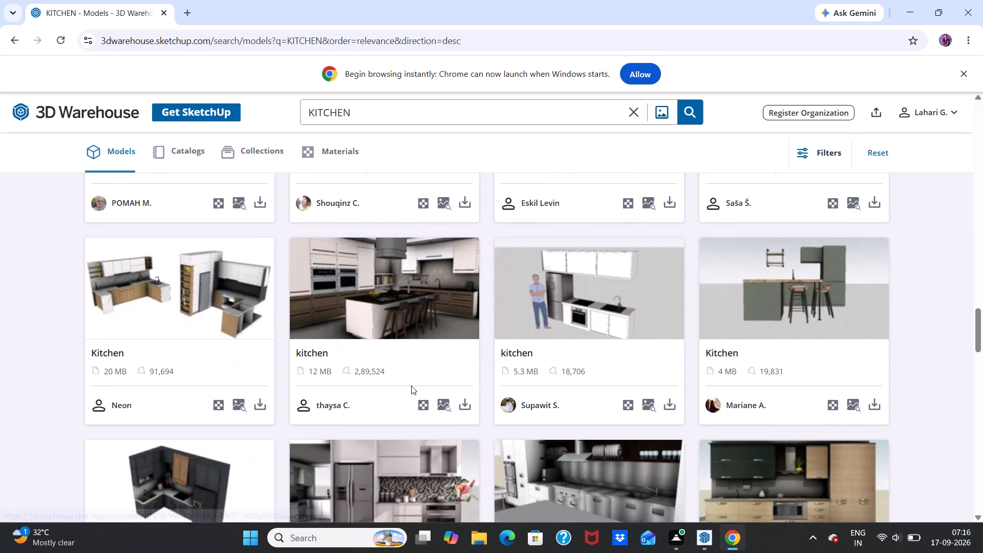
scroll(411, 386, down, 3)
scroll(411, 386, up, 2)
scroll(411, 386, down, 1)
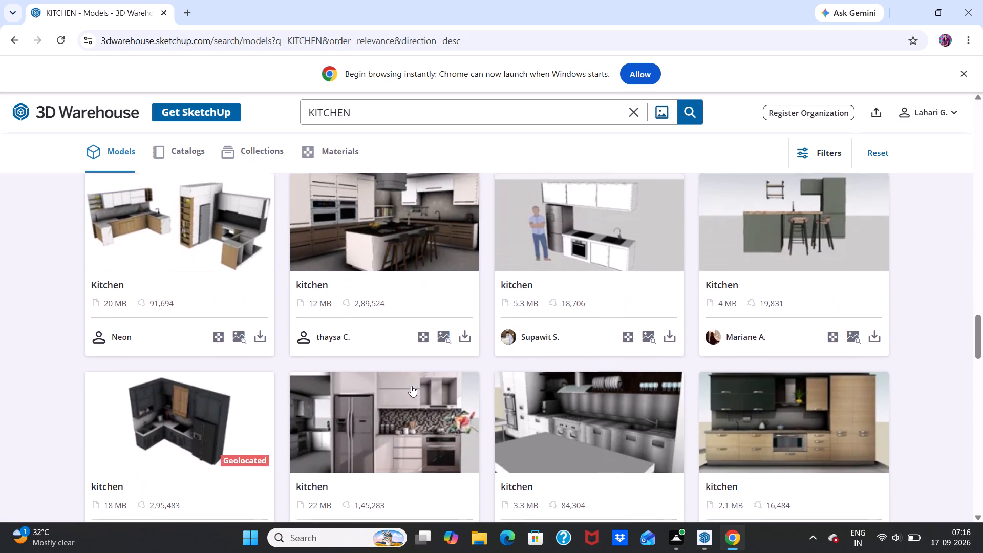
scroll(411, 386, down, 6)
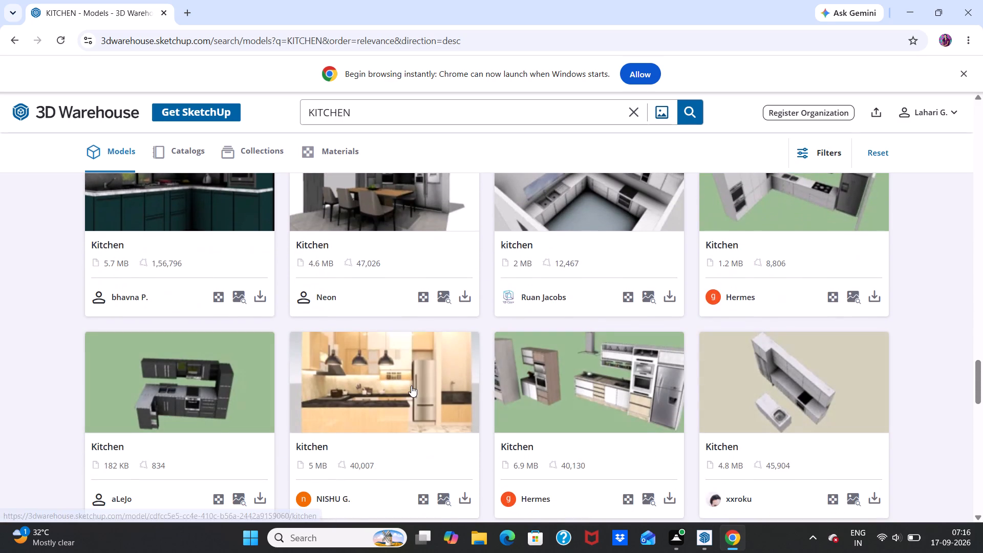
scroll(411, 386, down, 3)
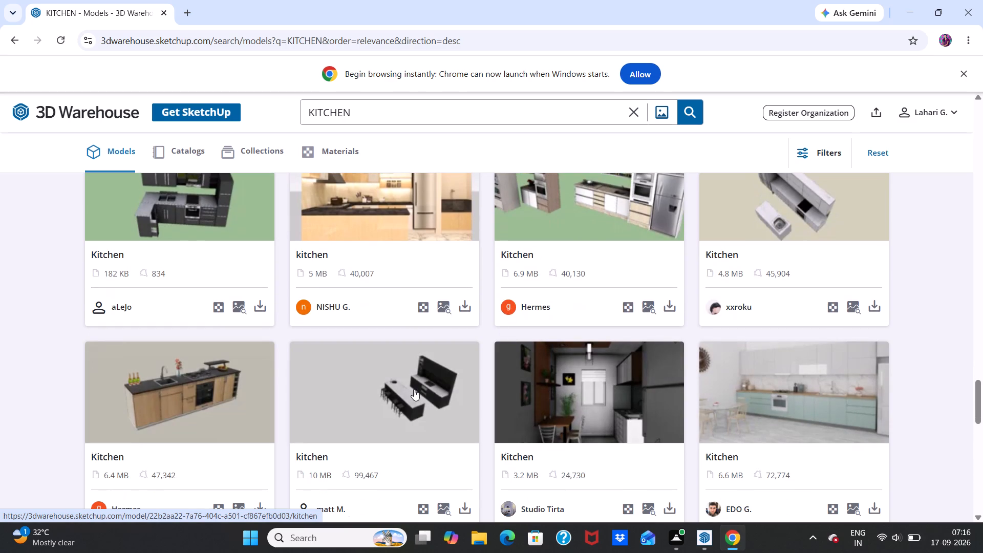
scroll(411, 414, up, 4)
scroll(412, 415, down, 3)
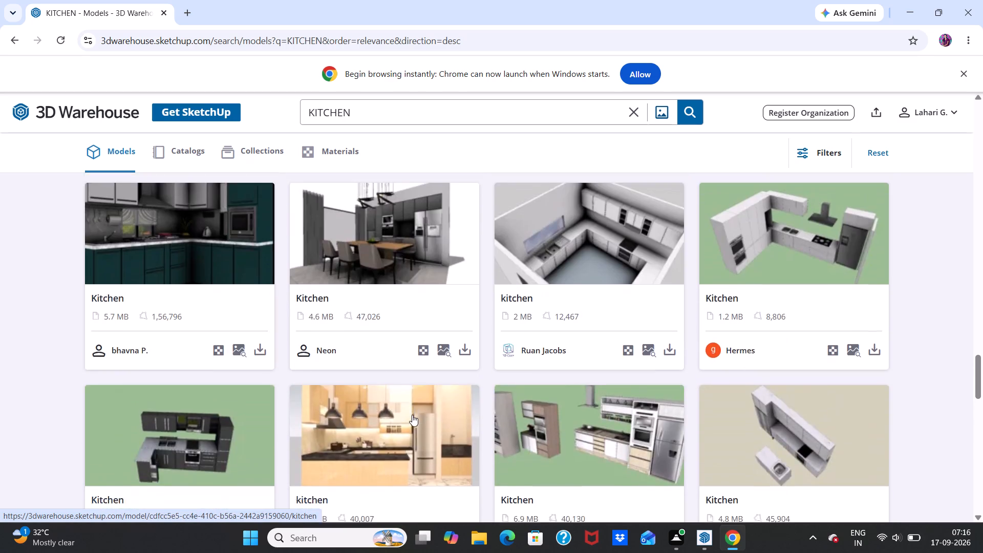
scroll(412, 415, down, 1)
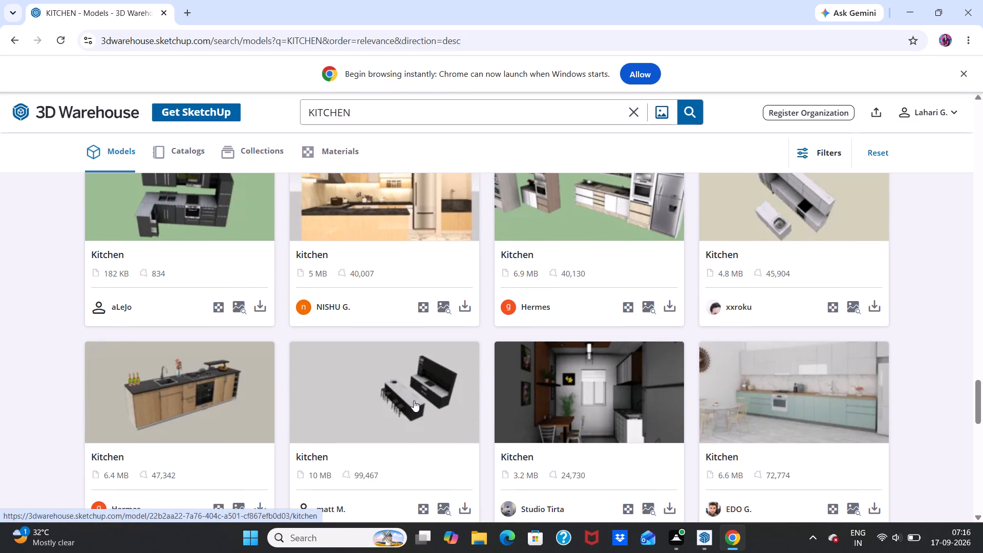
scroll(414, 400, down, 3)
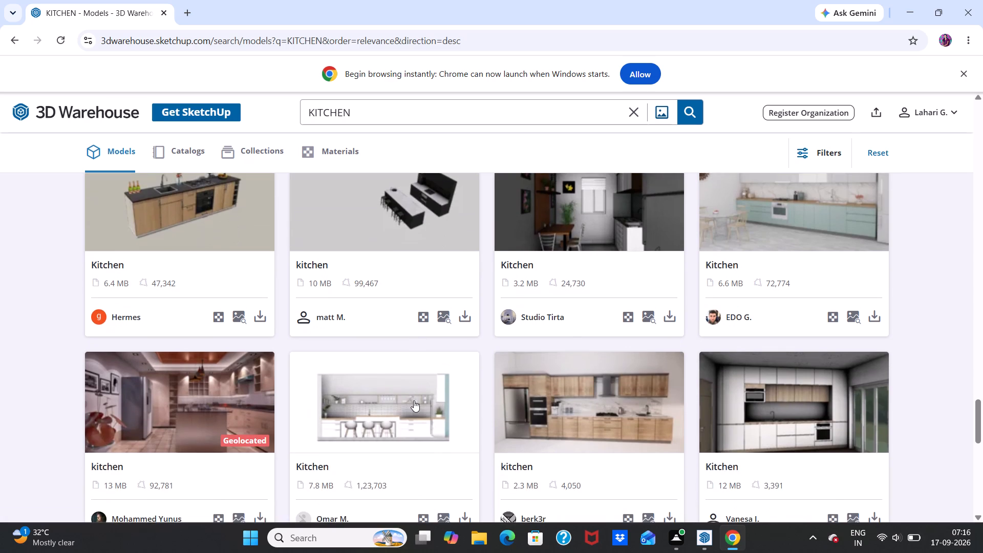
scroll(414, 400, down, 3)
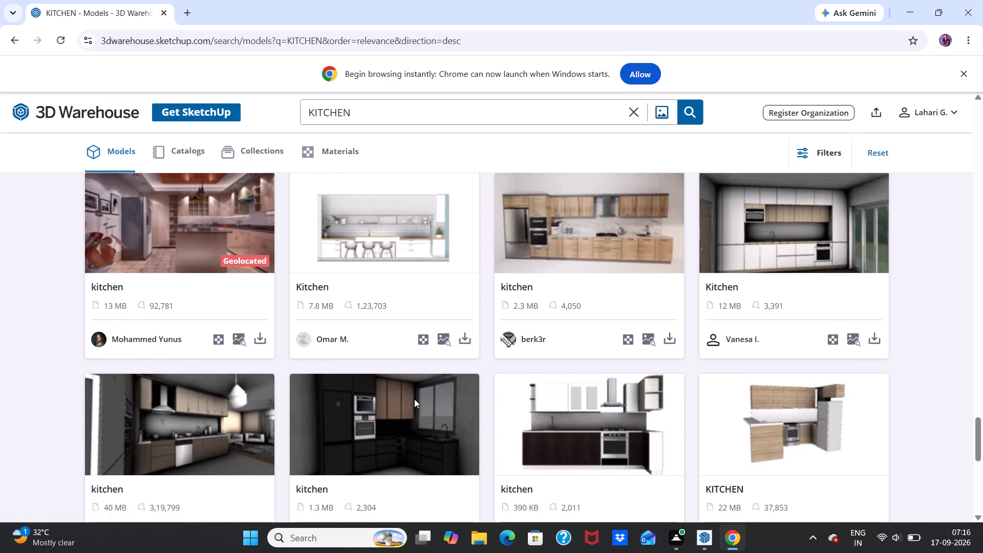
scroll(415, 398, down, 3)
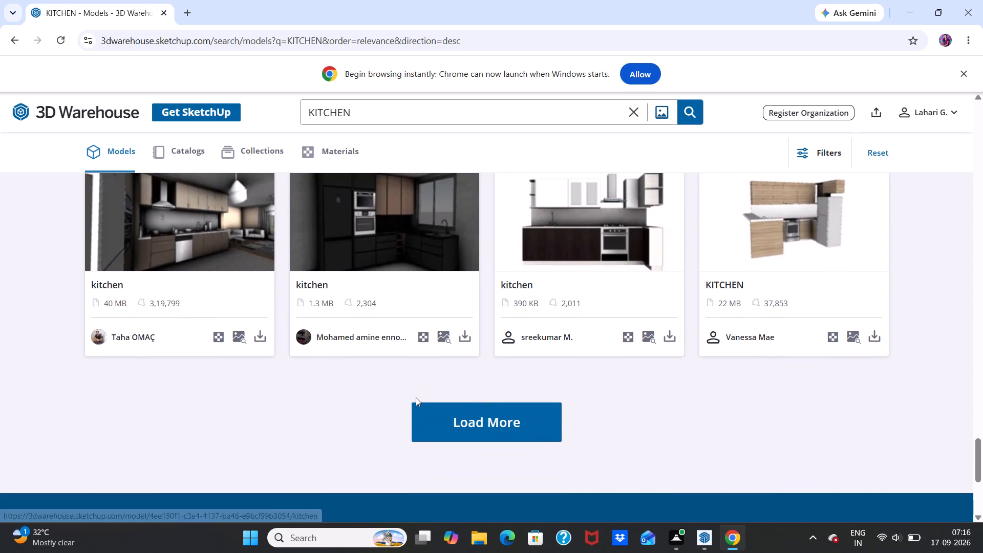
Load more "KITCHEN" results and examine the added models for usable utensils, appliances and decor.
click(481, 420)
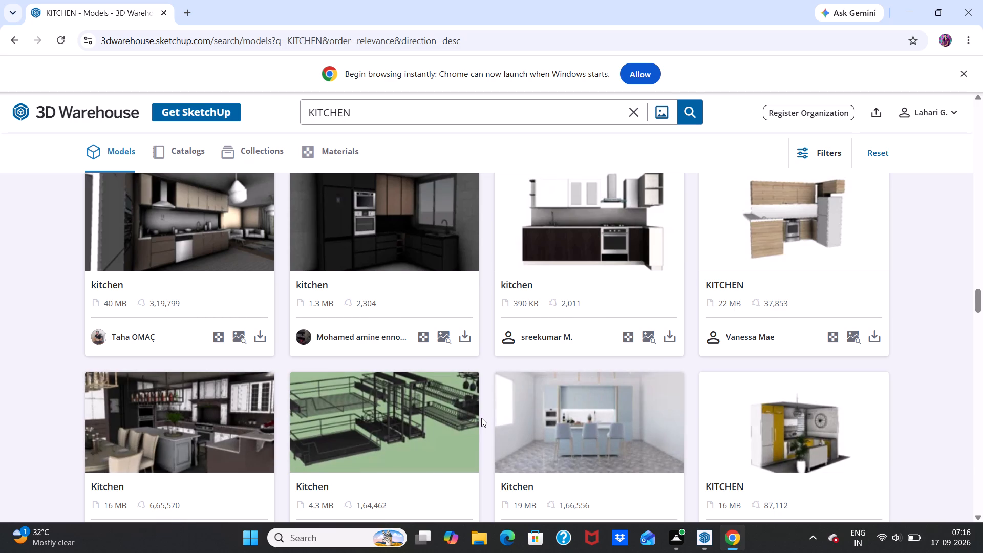
scroll(481, 418, down, 4)
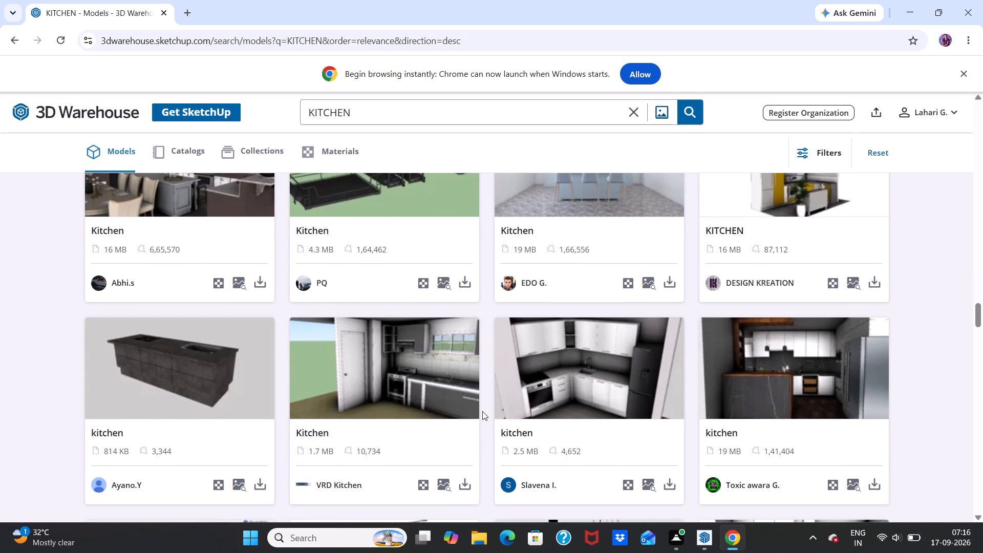
scroll(482, 411, down, 3)
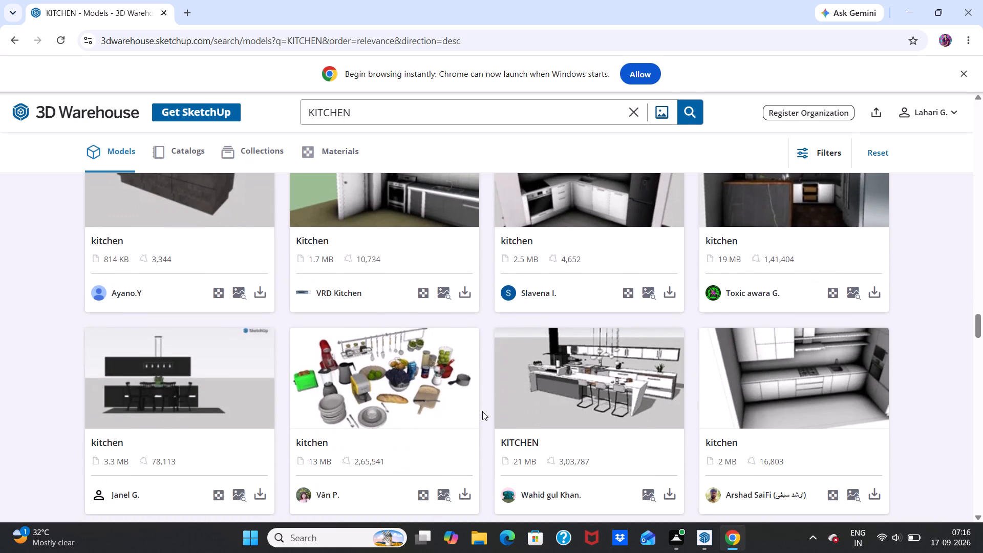
scroll(482, 411, down, 5)
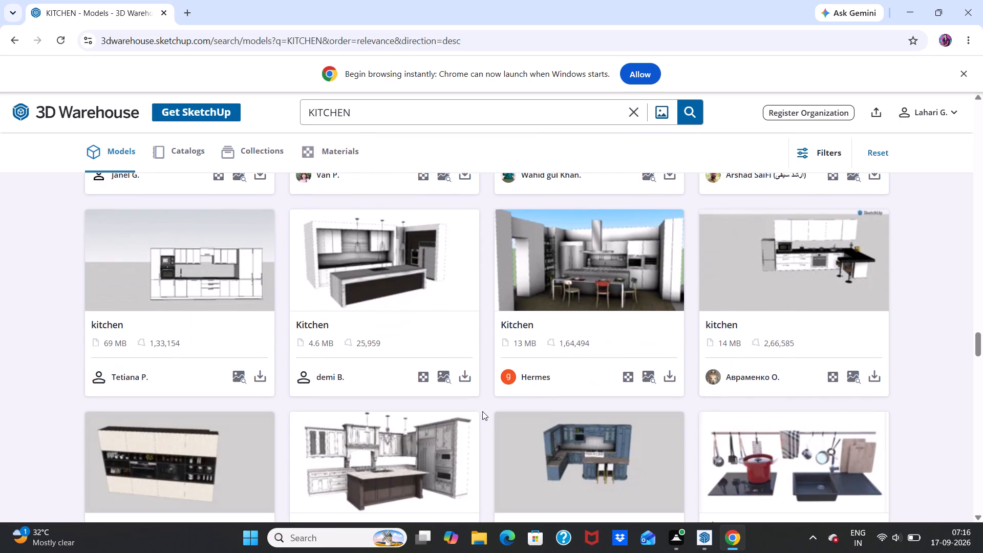
scroll(482, 411, down, 3)
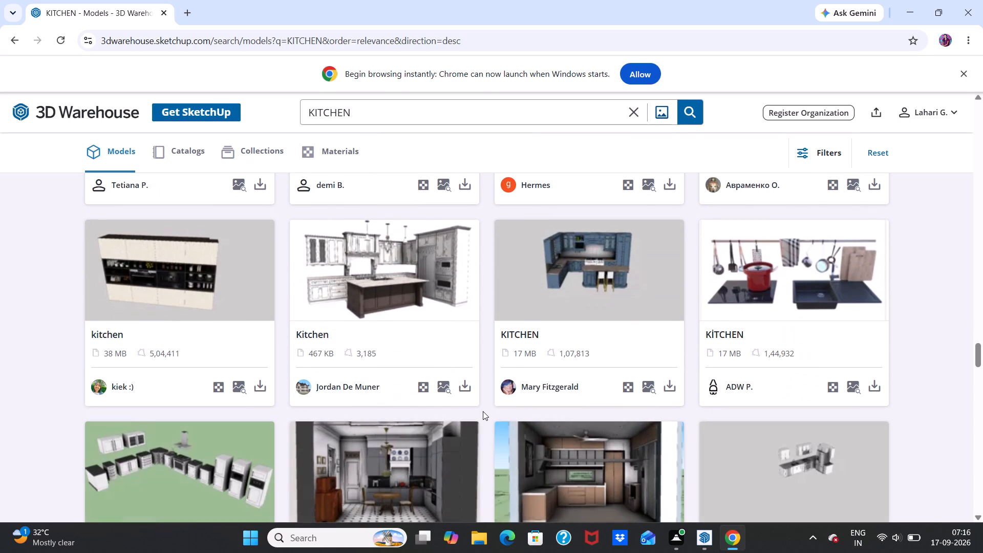
scroll(483, 411, down, 5)
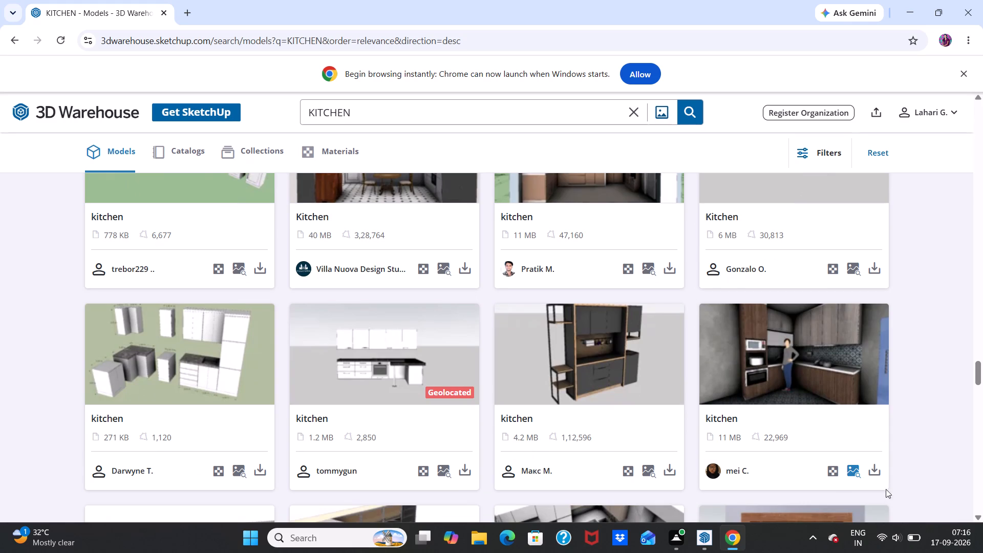
scroll(944, 416, down, 2)
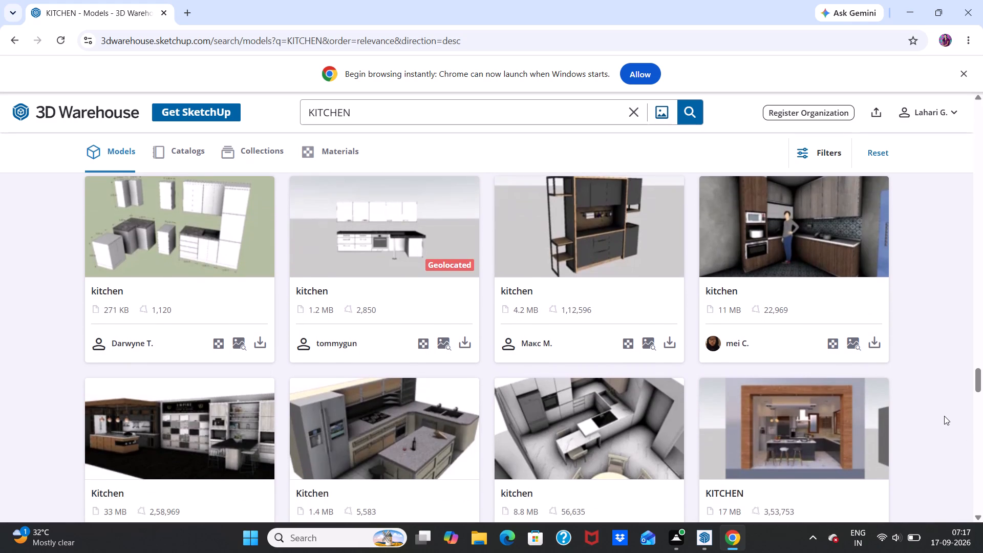
scroll(936, 423, down, 5)
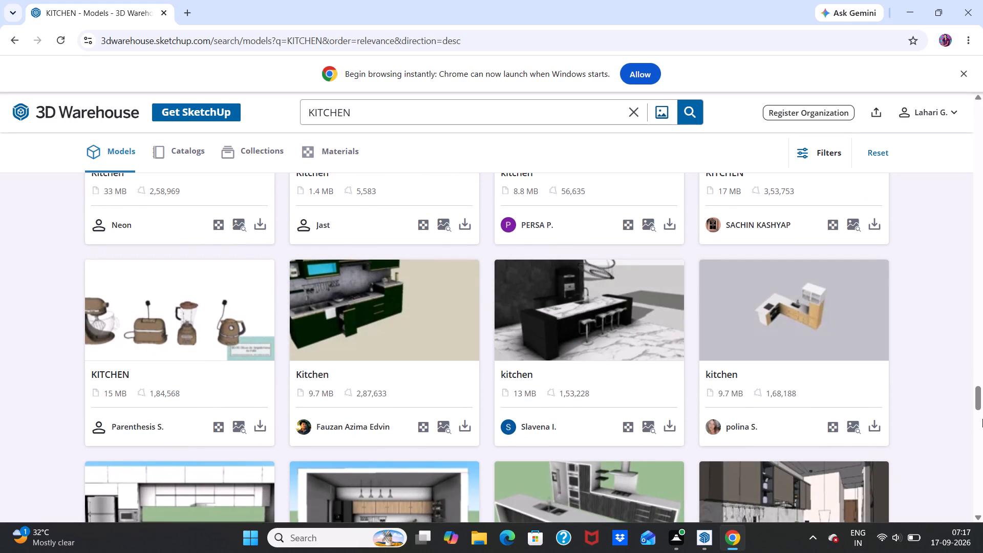
scroll(799, 421, down, 2)
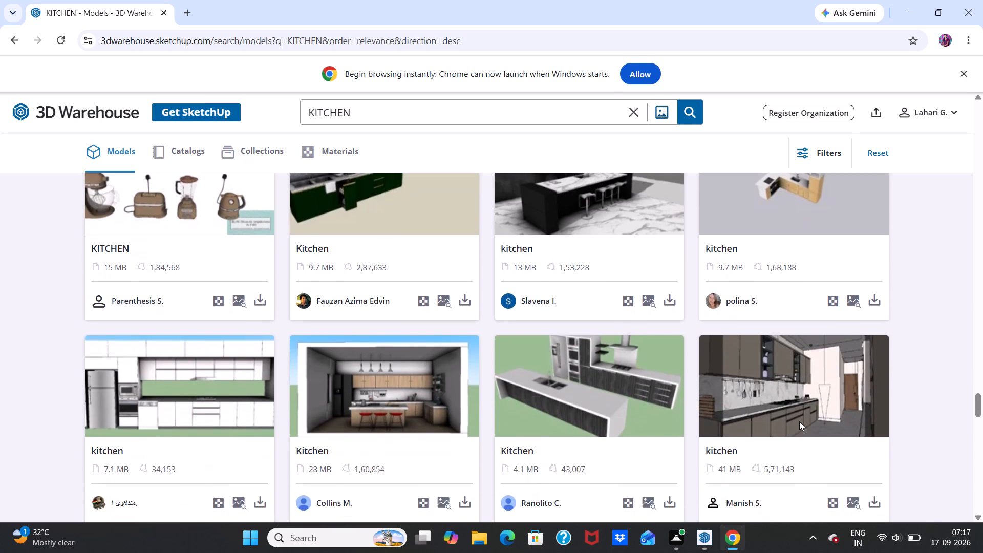
scroll(799, 421, down, 4)
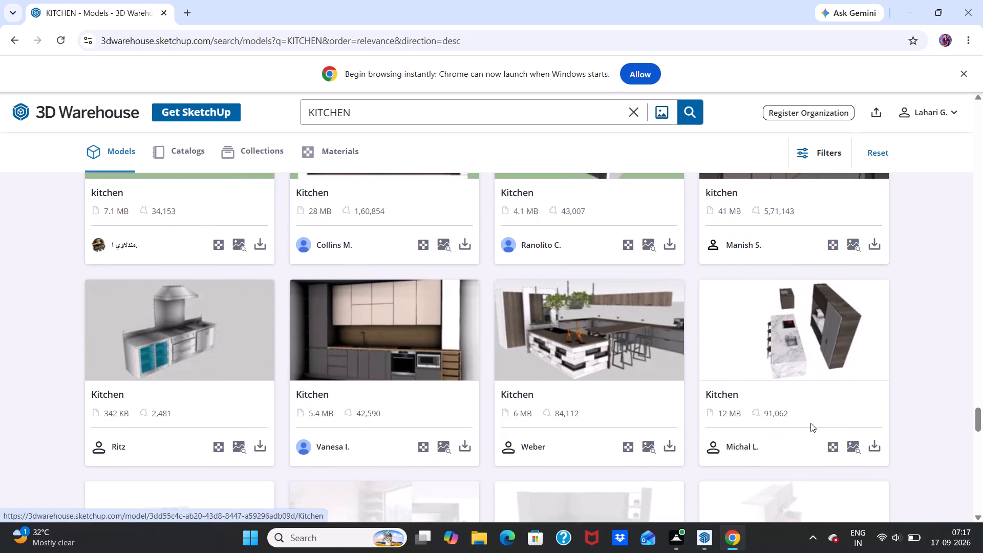
scroll(804, 424, down, 3)
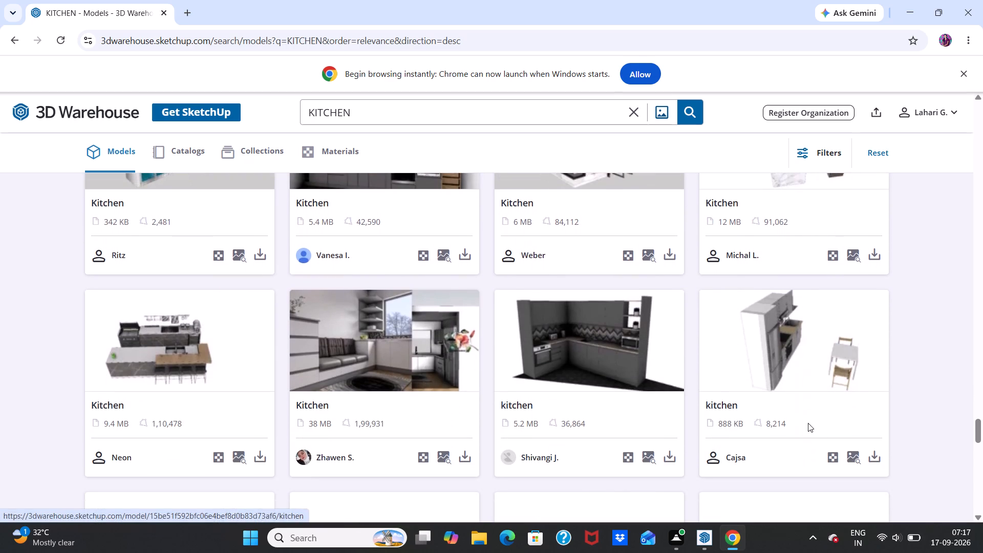
scroll(892, 490, down, 3)
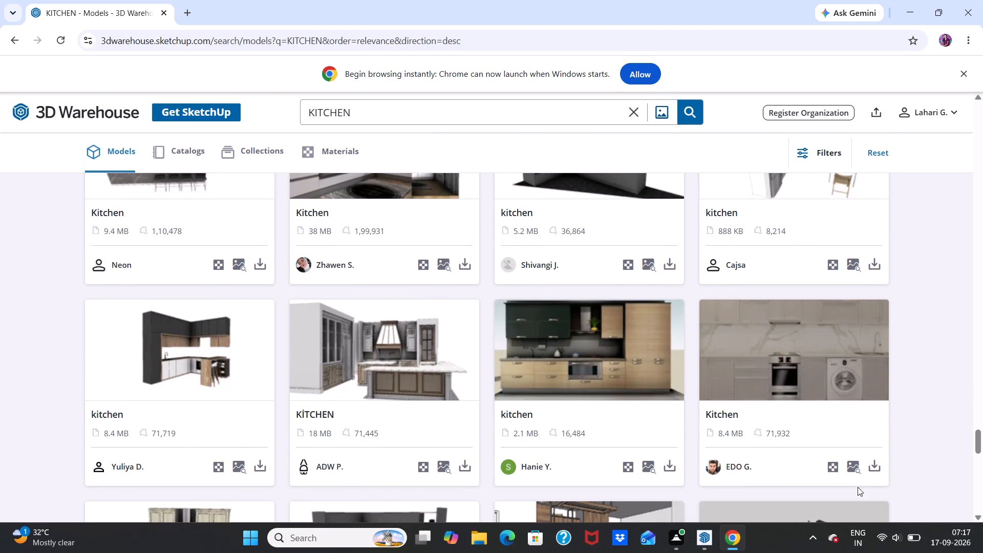
scroll(876, 458, down, 7)
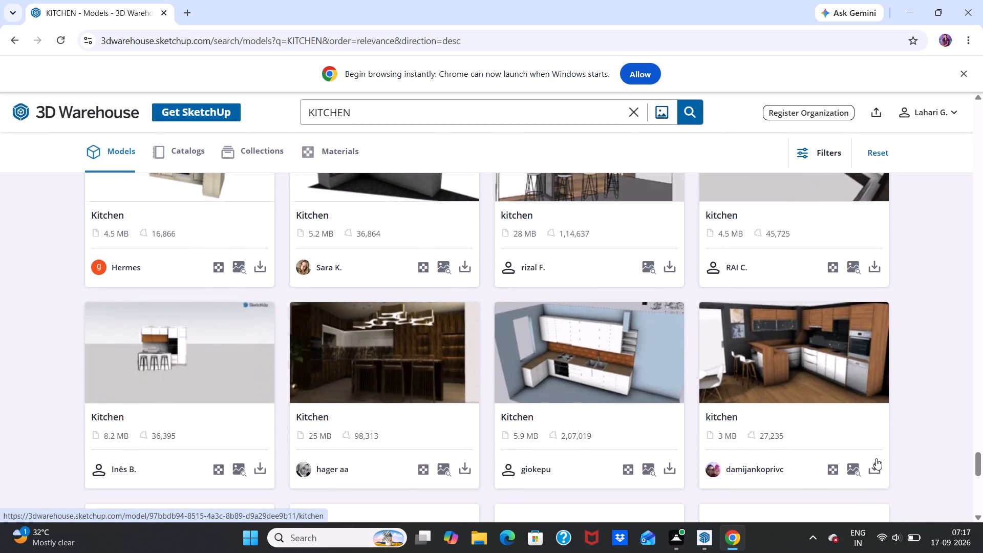
scroll(876, 458, down, 6)
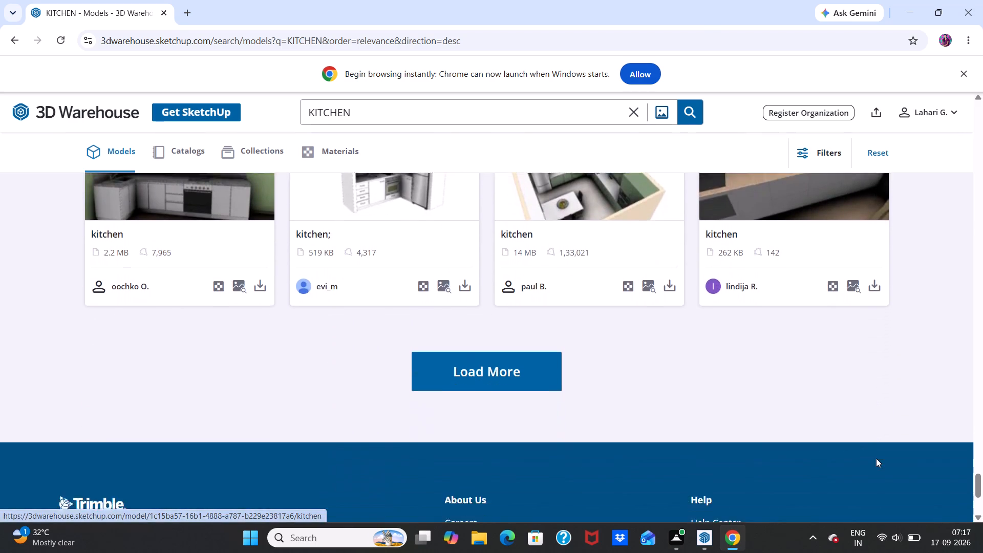
Examine the loaded "KITCHEN" results again for a model worth downloading for its appliances or decor.
scroll(875, 451, up, 11)
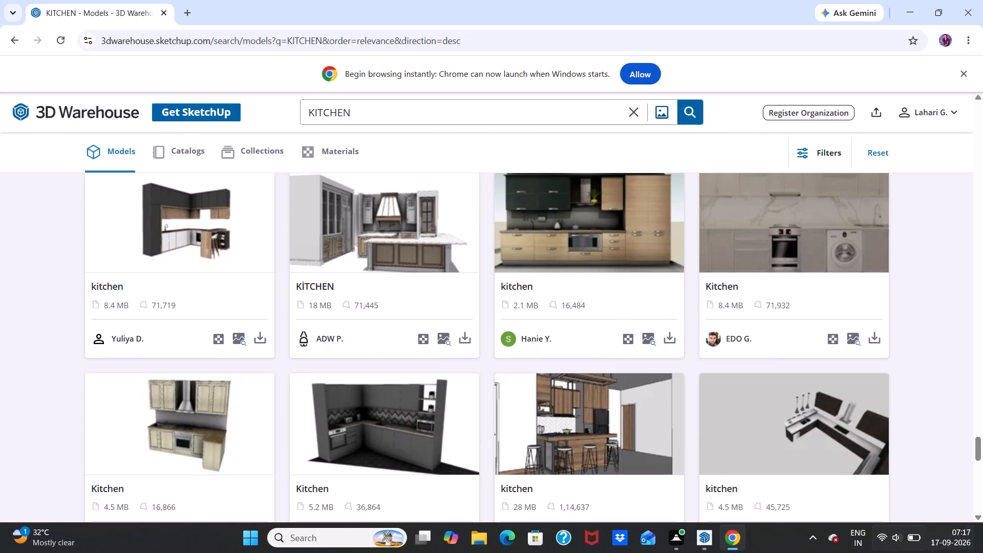
scroll(896, 552, up, 5)
scroll(850, 501, up, 20)
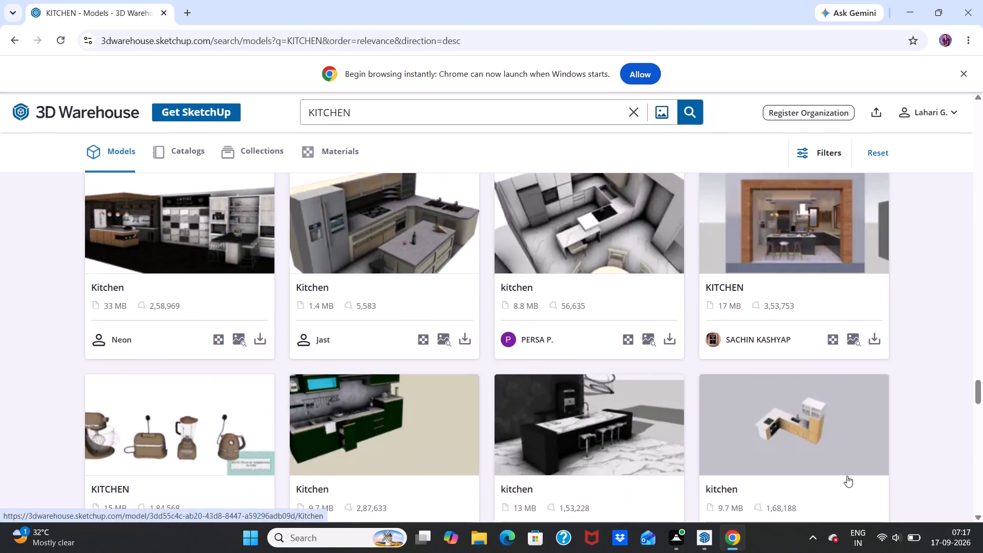
scroll(847, 476, up, 15)
scroll(848, 441, up, 8)
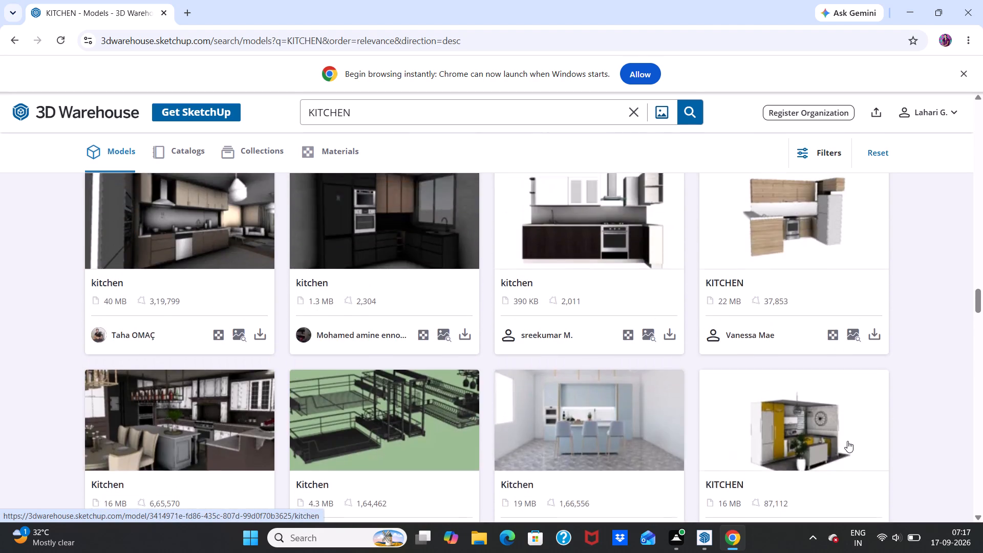
scroll(847, 441, up, 2)
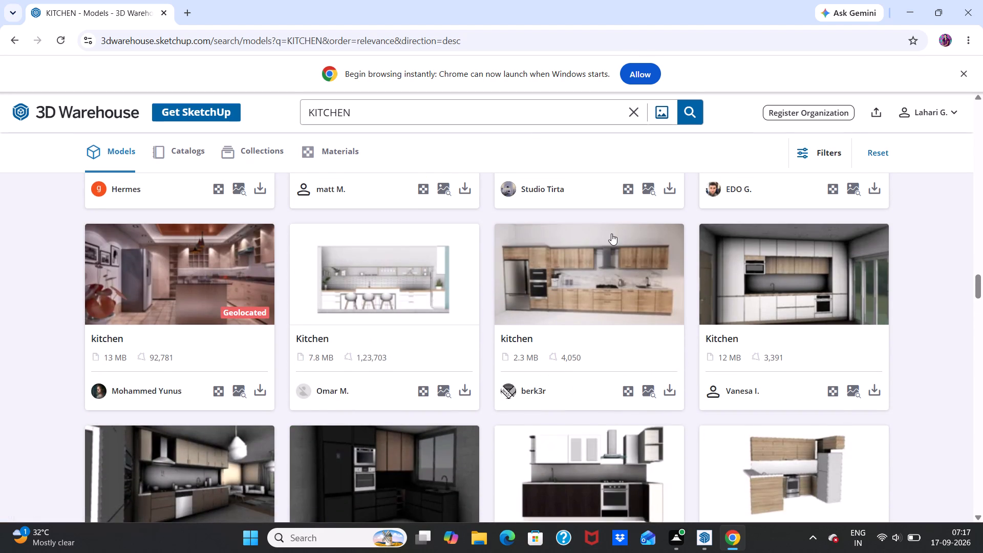
scroll(611, 233, up, 6)
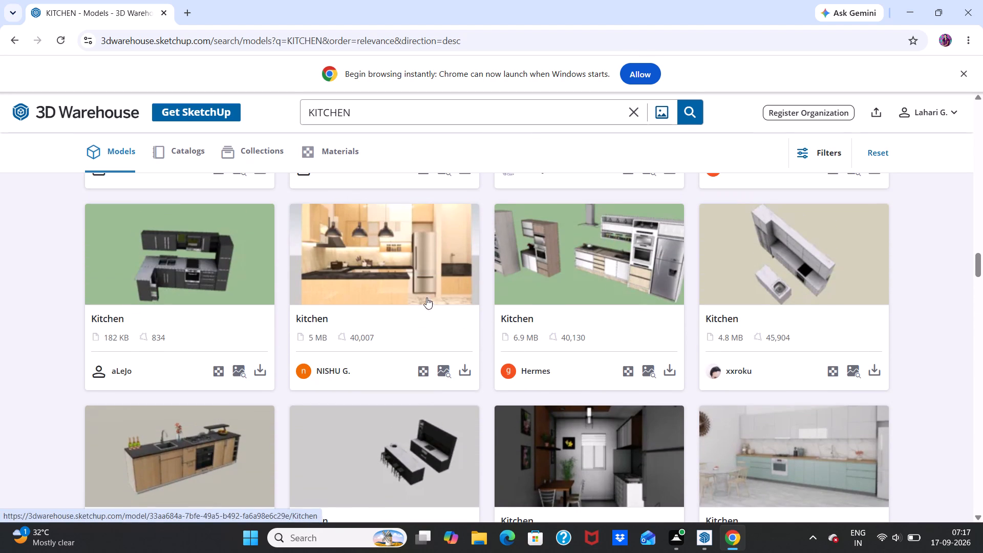
Download the 10 MB kitchen model with the black island and stools as a SketchUp file.
scroll(404, 339, down, 4)
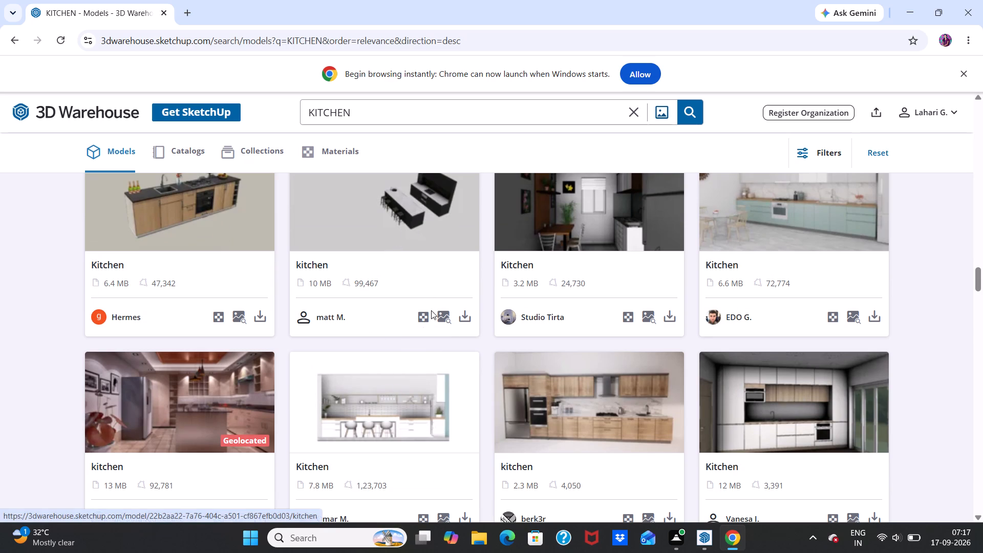
click(464, 315)
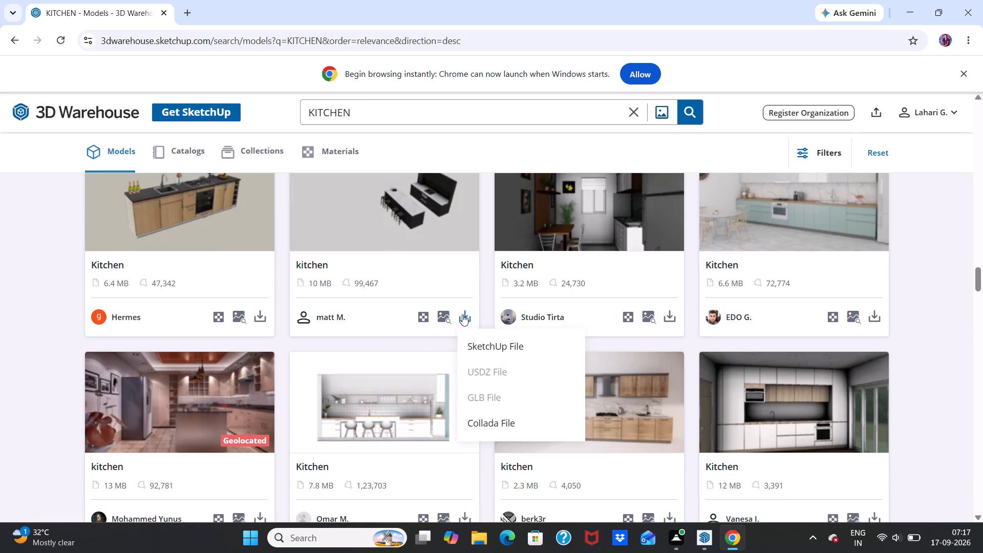
click(472, 349)
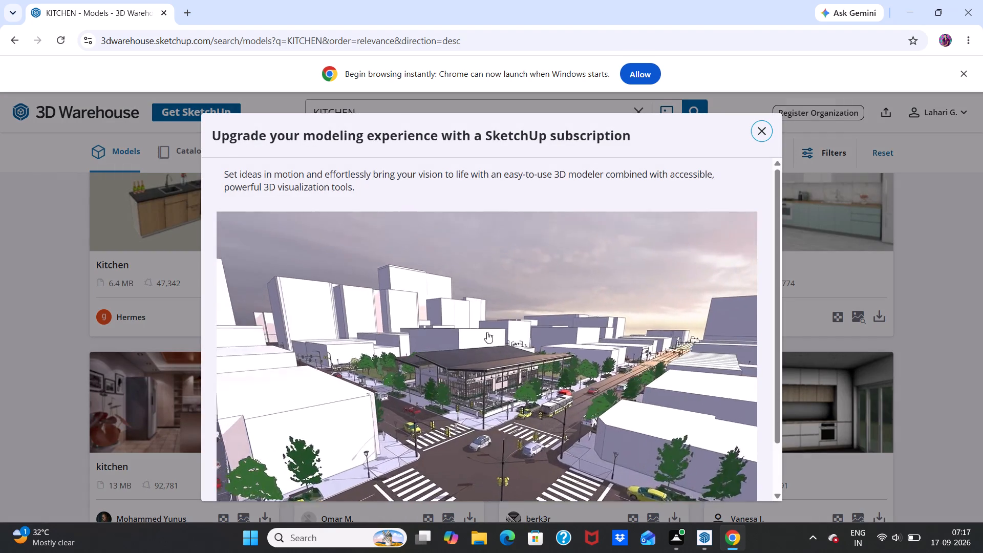
click(758, 127)
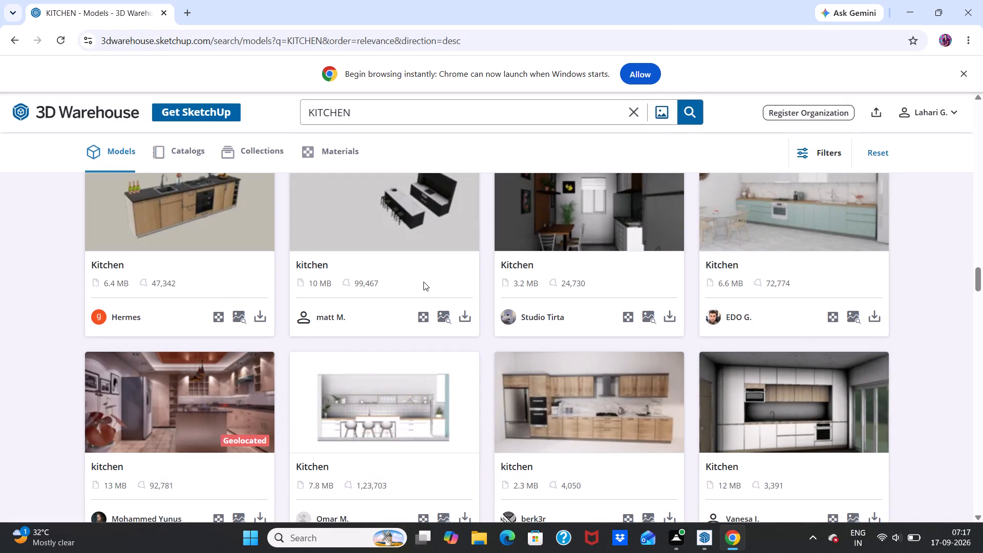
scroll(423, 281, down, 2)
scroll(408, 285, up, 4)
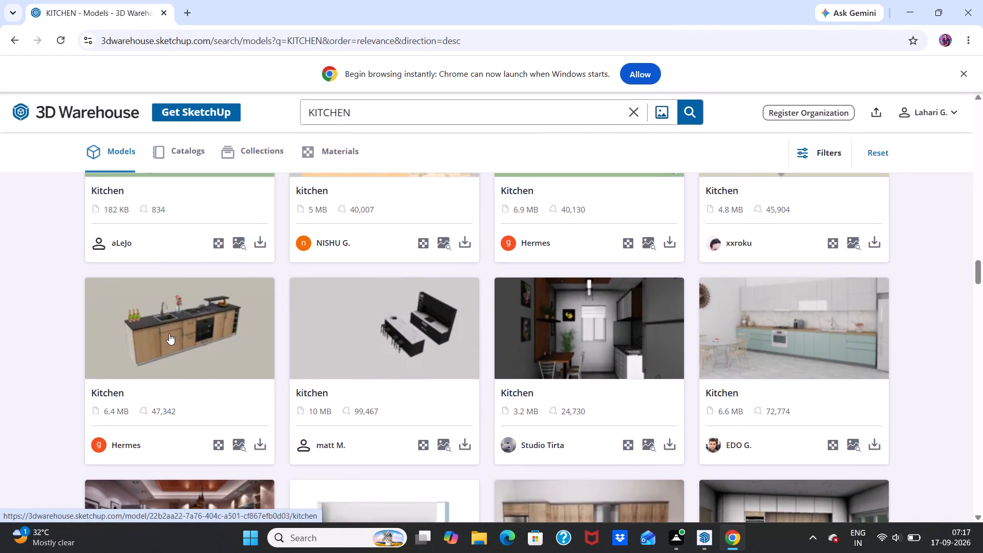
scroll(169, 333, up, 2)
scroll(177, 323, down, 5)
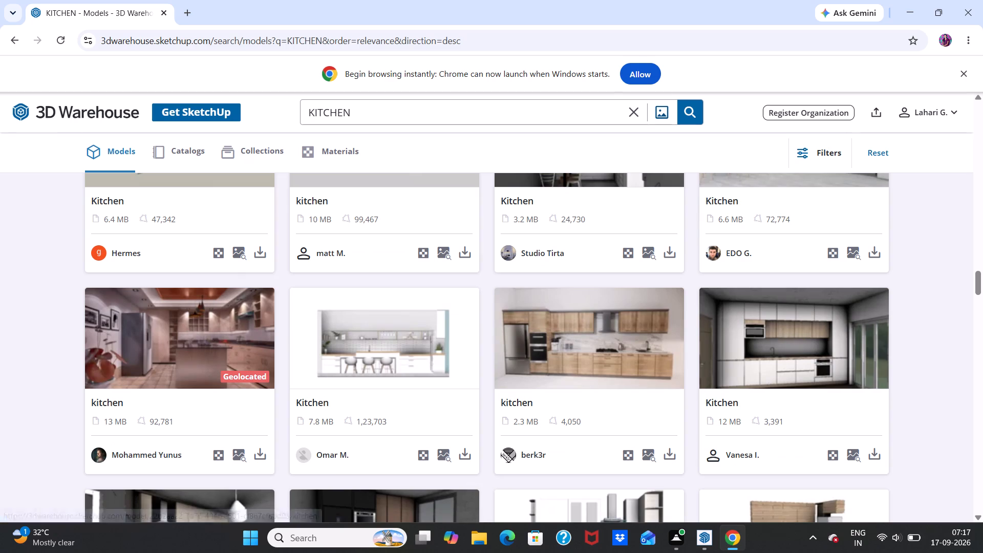
Search 3D Warehouse models for "PIPES".
click(373, 114)
key(BackSpace)
key(BackSpace)
key(BackSpace)
key(BackSpace)
key(BackSpace)
key(BackSpace)
key(BackSpace)
key(BackSpace)
key(BackSpace)
key(BackSpace)
key(BackSpace)
key(BackSpace)
key(BackSpace)
key(BackSpace)
key(BackSpace)
key(BackSpace)
key(BackSpace)
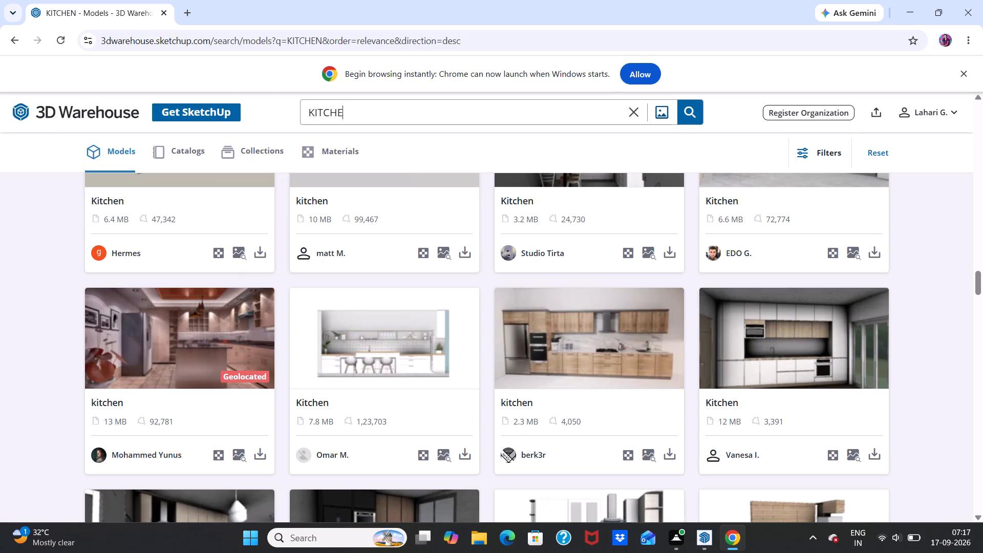
text(PIPES)
click(695, 107)
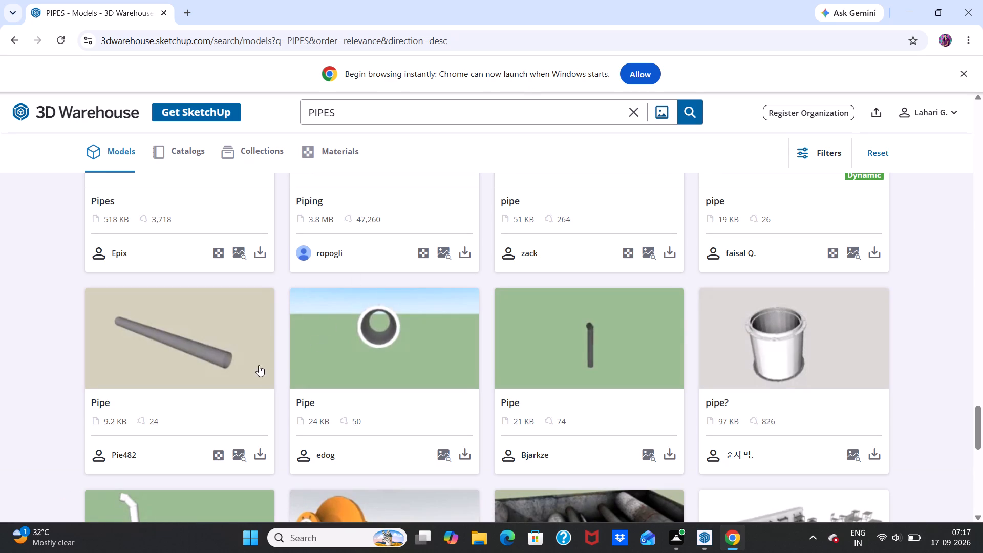
Examine the "PIPES" results from the end of the loaded batch back to the first models for suitable kitchen piping.
scroll(426, 349, down, 6)
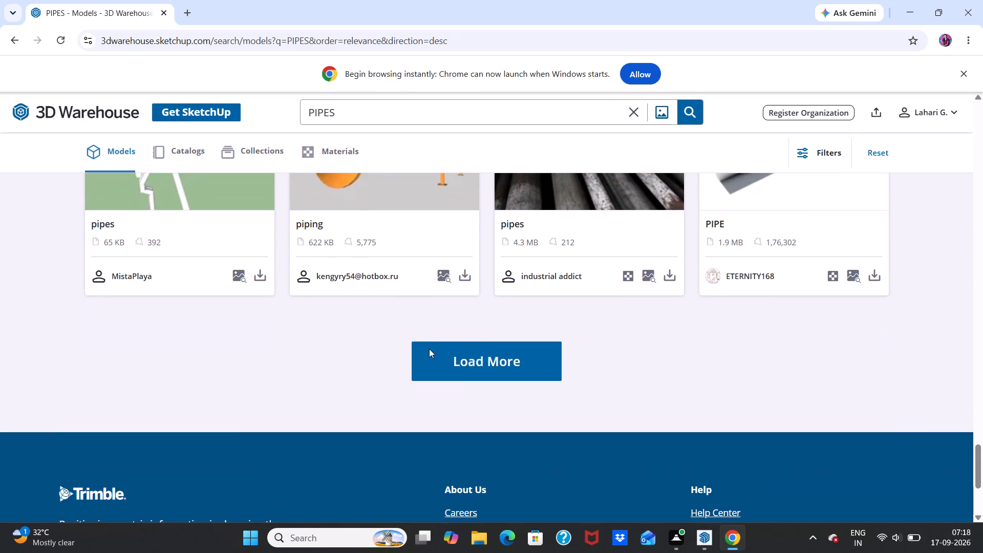
scroll(429, 349, up, 7)
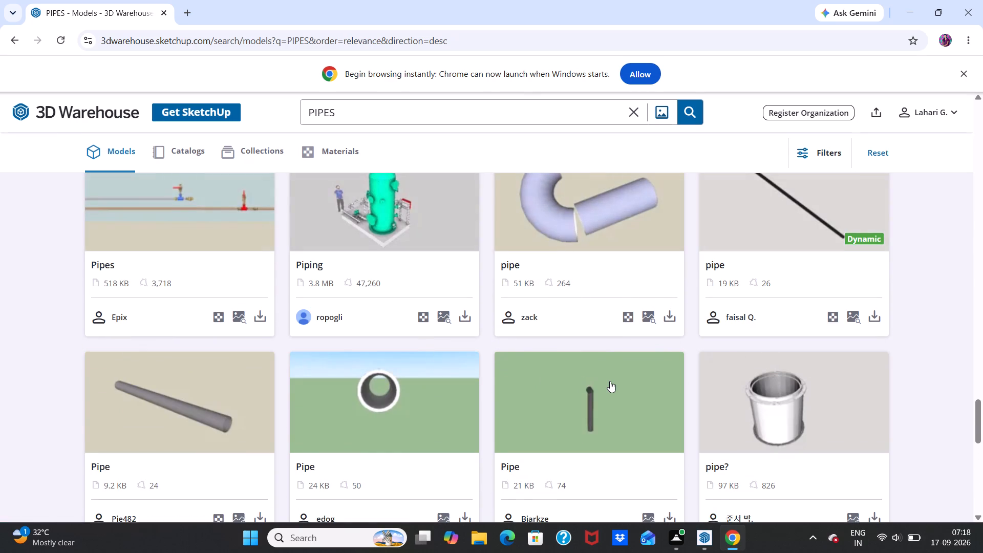
scroll(610, 381, up, 9)
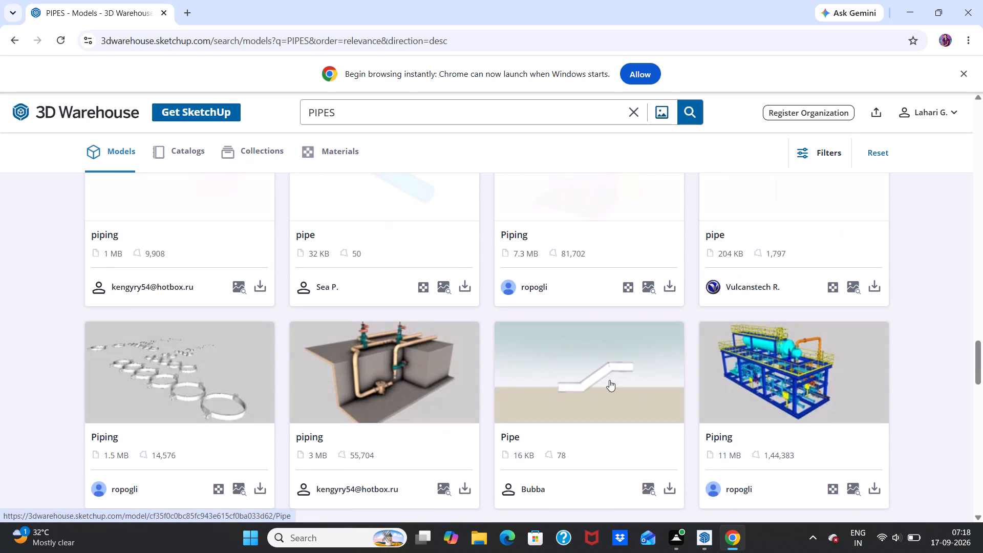
scroll(607, 380, up, 4)
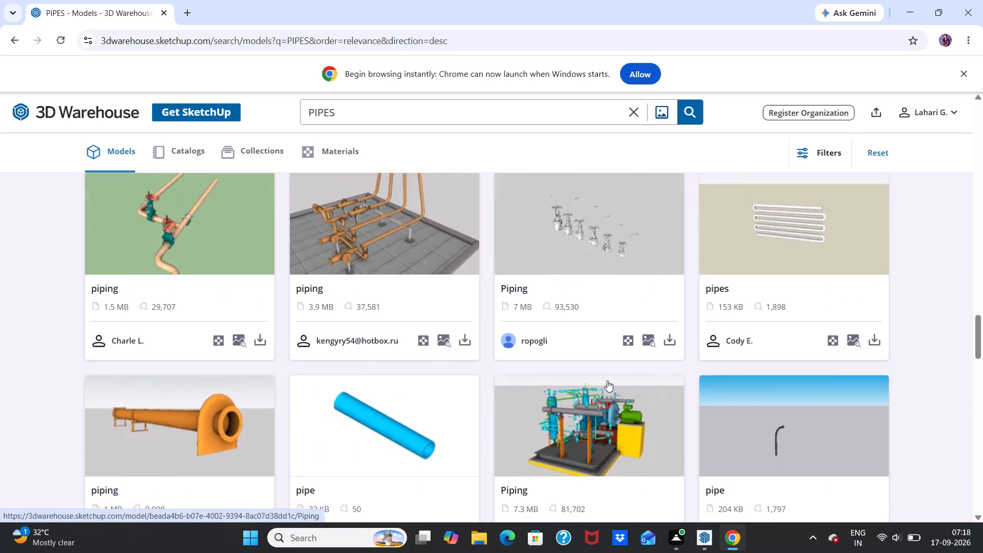
scroll(607, 381, up, 5)
scroll(607, 381, down, 3)
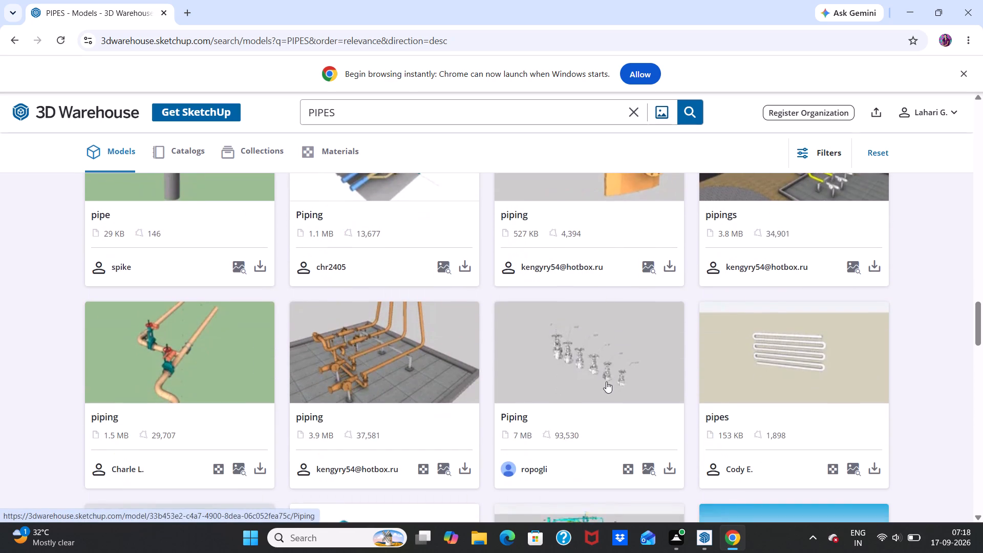
scroll(606, 381, up, 12)
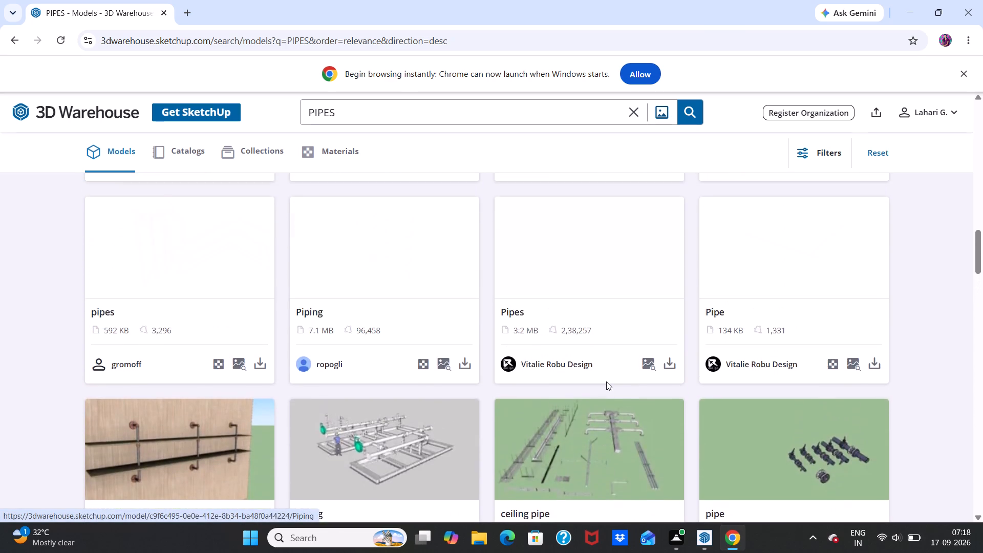
scroll(606, 381, up, 8)
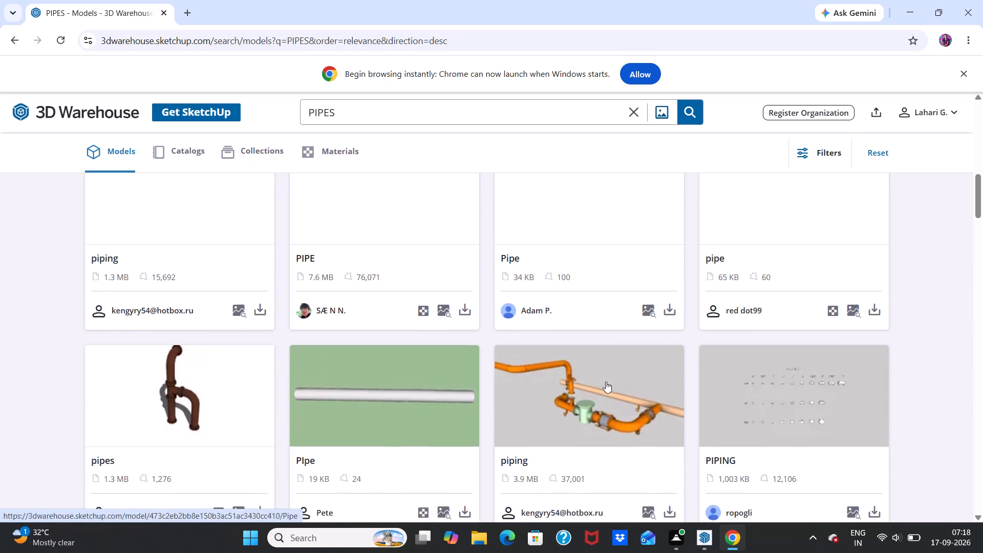
scroll(606, 381, up, 4)
scroll(605, 381, down, 4)
scroll(605, 382, up, 5)
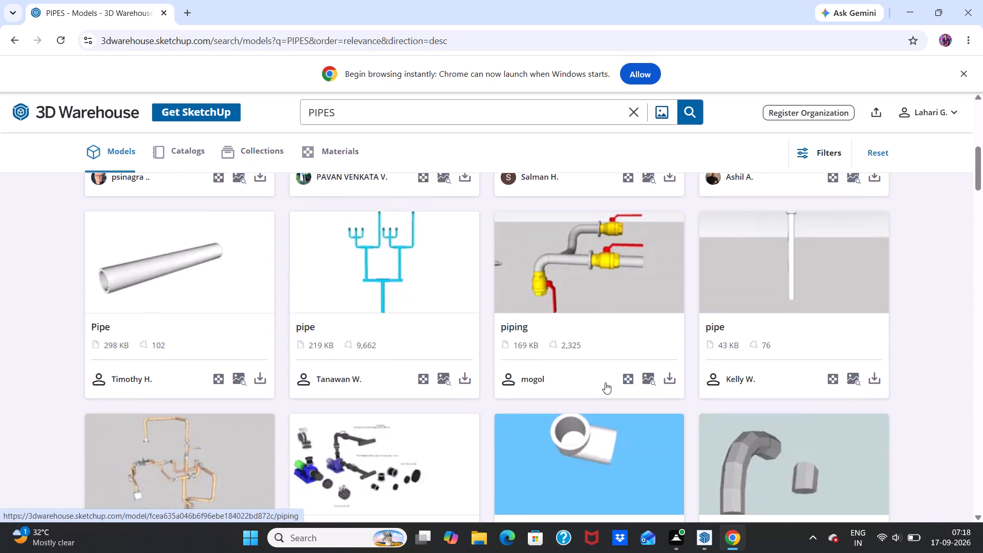
scroll(605, 382, up, 5)
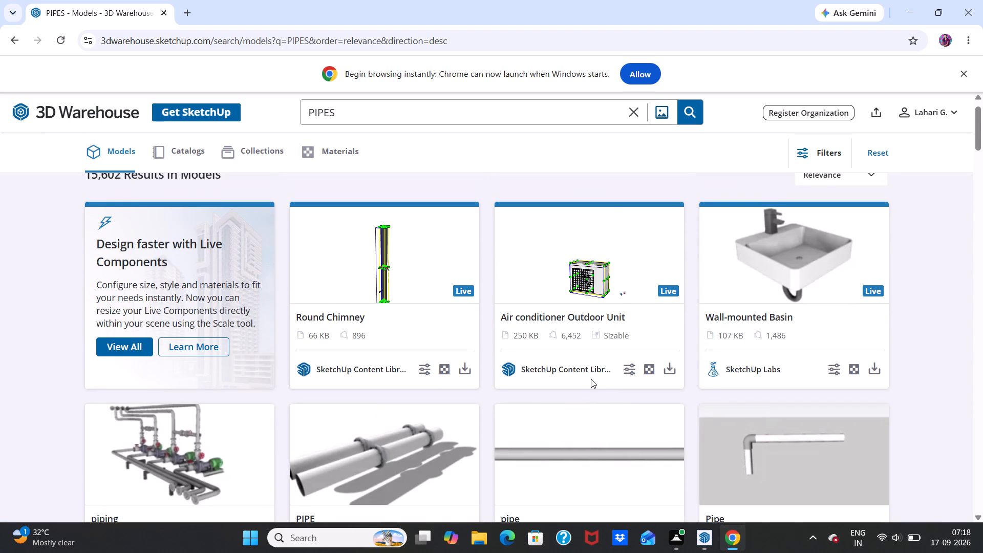
scroll(591, 379, up, 5)
Examine the "PIPES" results a second time, from the first models down to the last loaded ones.
scroll(591, 379, down, 9)
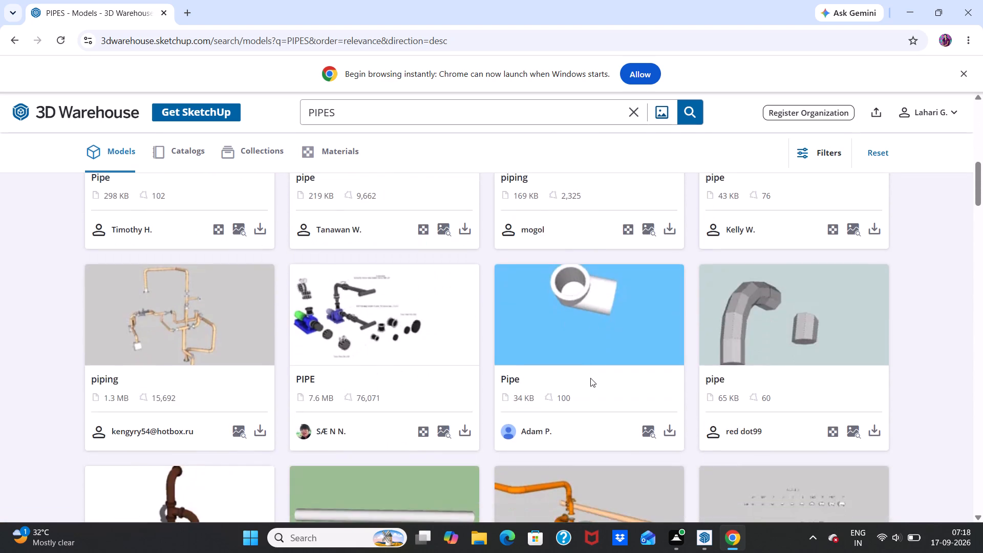
scroll(590, 377, down, 10)
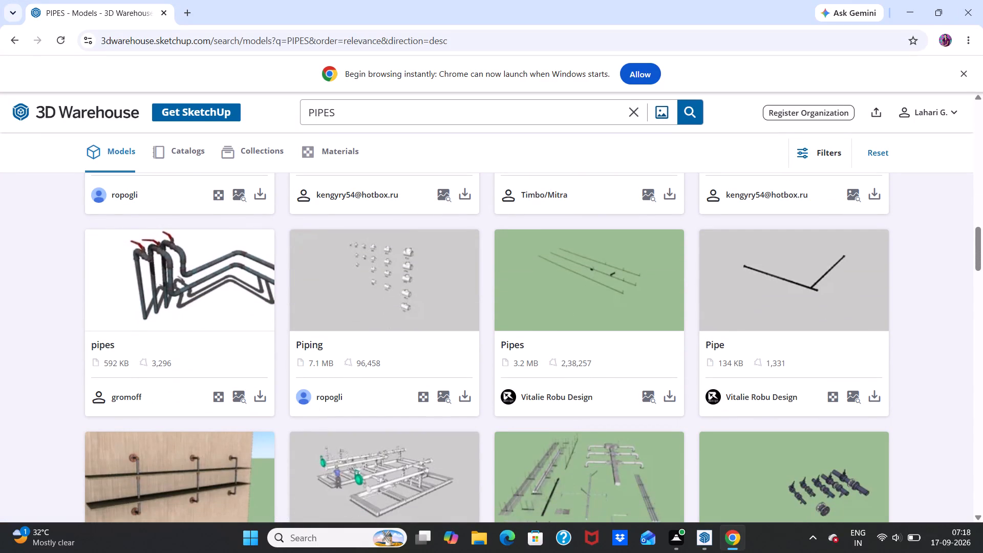
scroll(588, 366, down, 7)
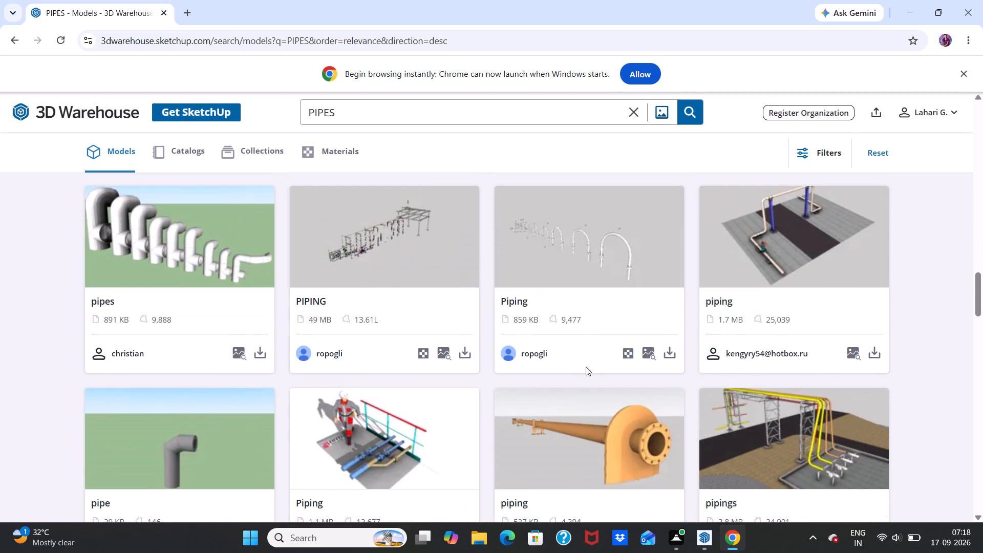
scroll(580, 368, down, 8)
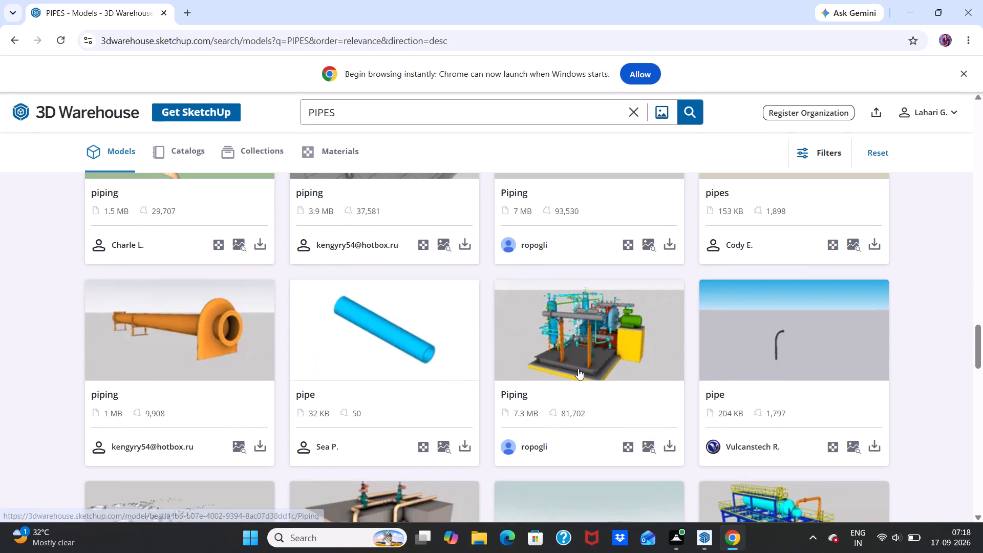
scroll(570, 365, down, 2)
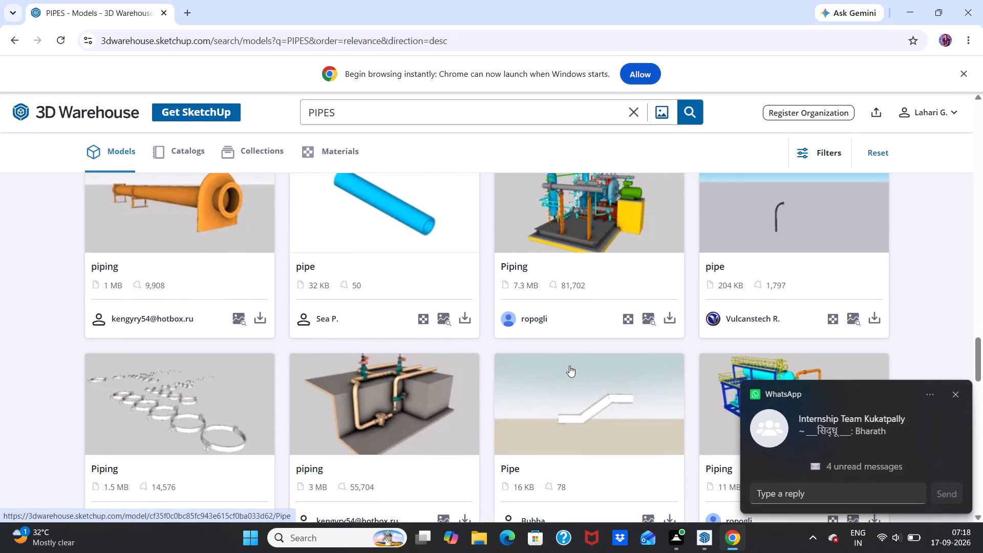
scroll(569, 366, down, 5)
scroll(505, 356, down, 5)
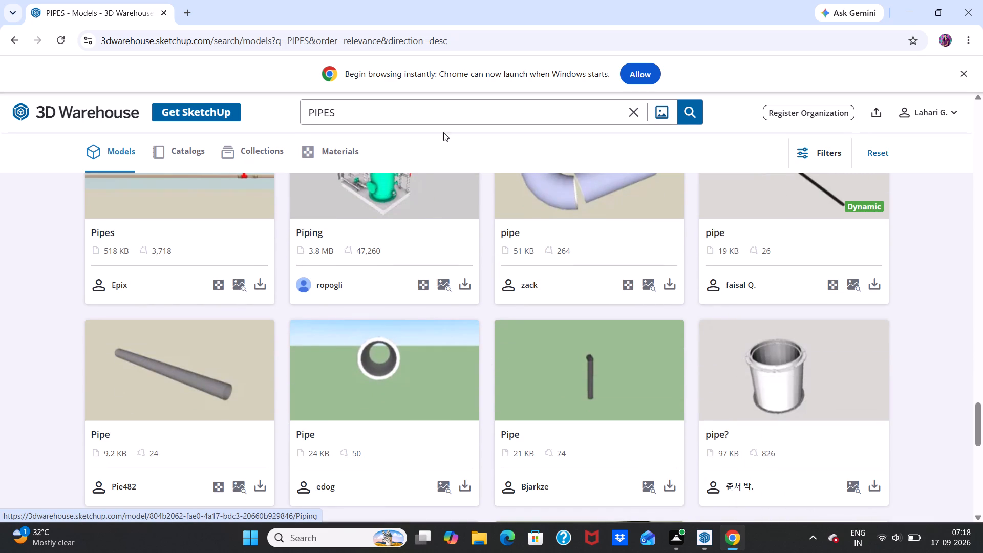
Search 3D Warehouse models for "SINK".
click(630, 113)
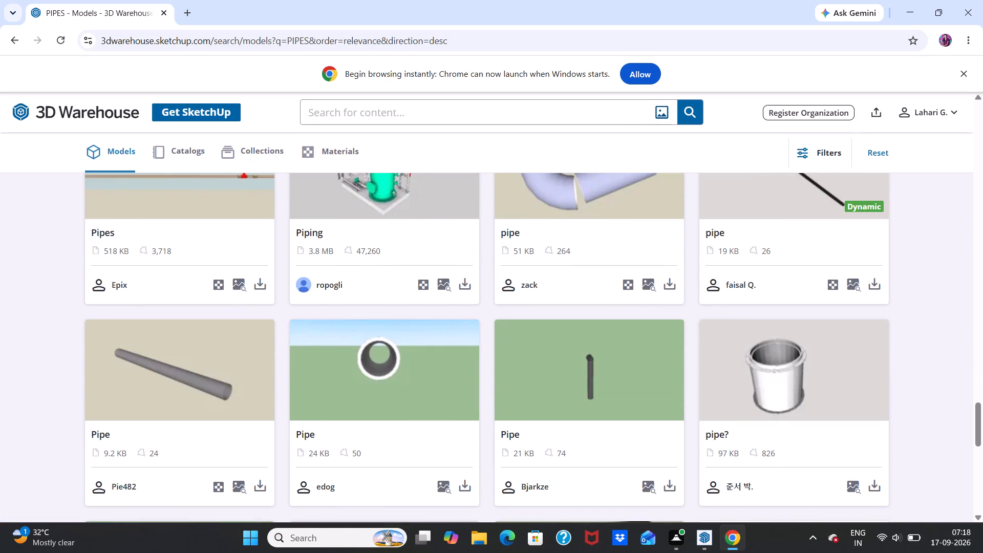
click(334, 110)
text(SINK)
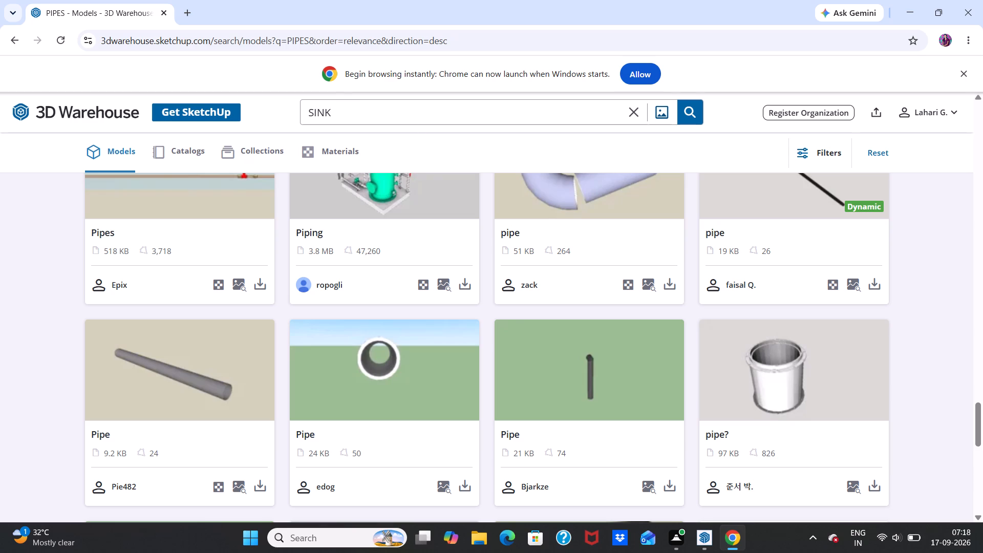
click(689, 116)
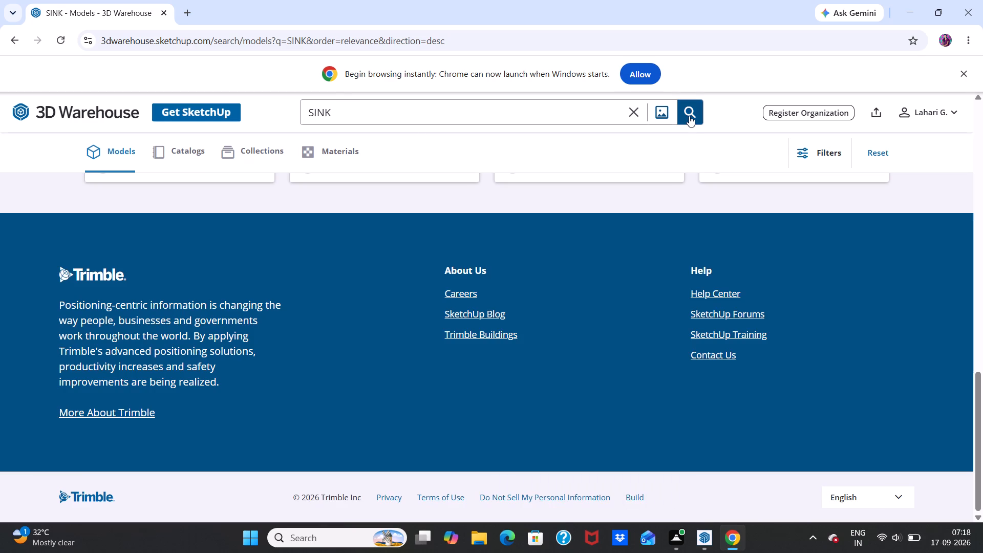
click(689, 116)
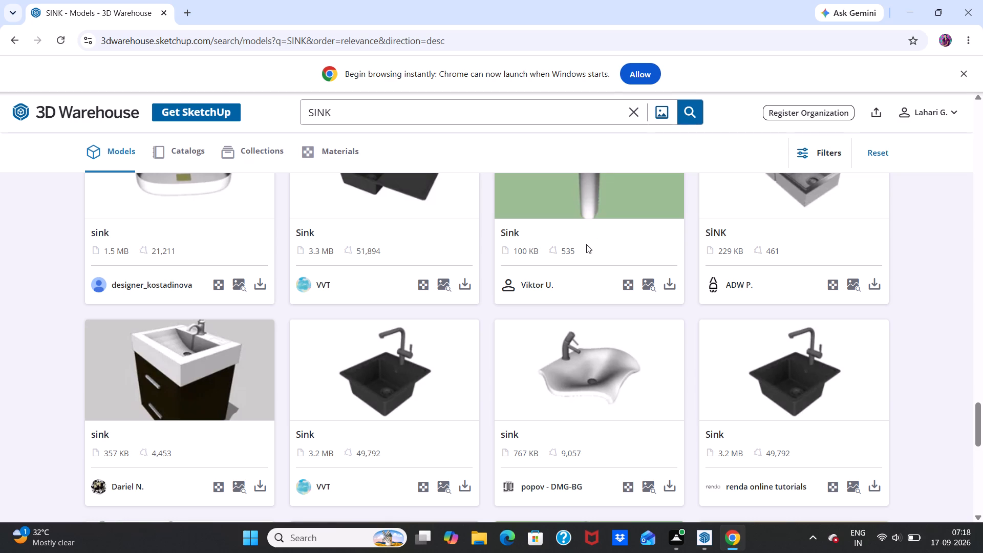
Examine the "SINK" model results for a suitable kitchen sink, including the download formats offered for the white wall-mounted sink.
scroll(559, 266, up, 5)
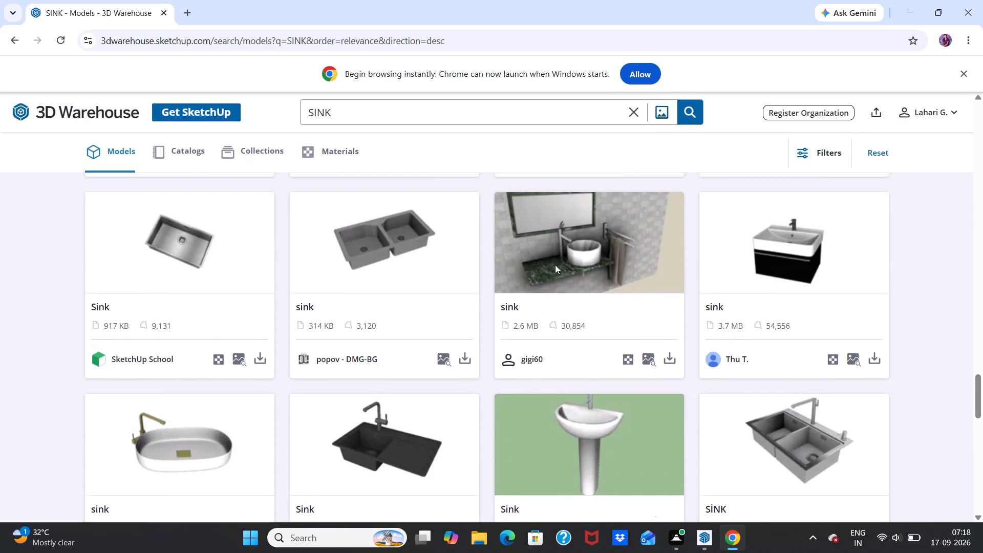
scroll(555, 265, up, 3)
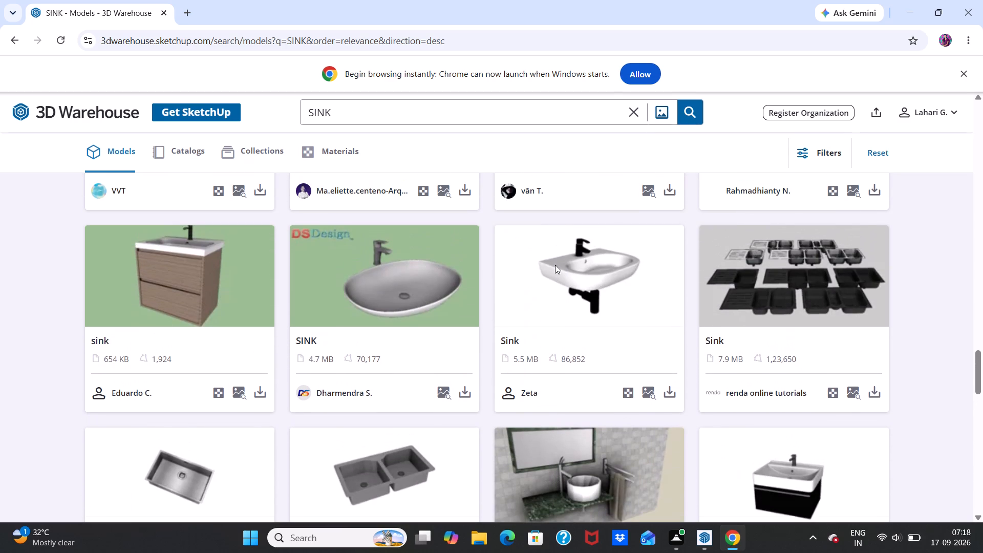
scroll(555, 265, up, 1)
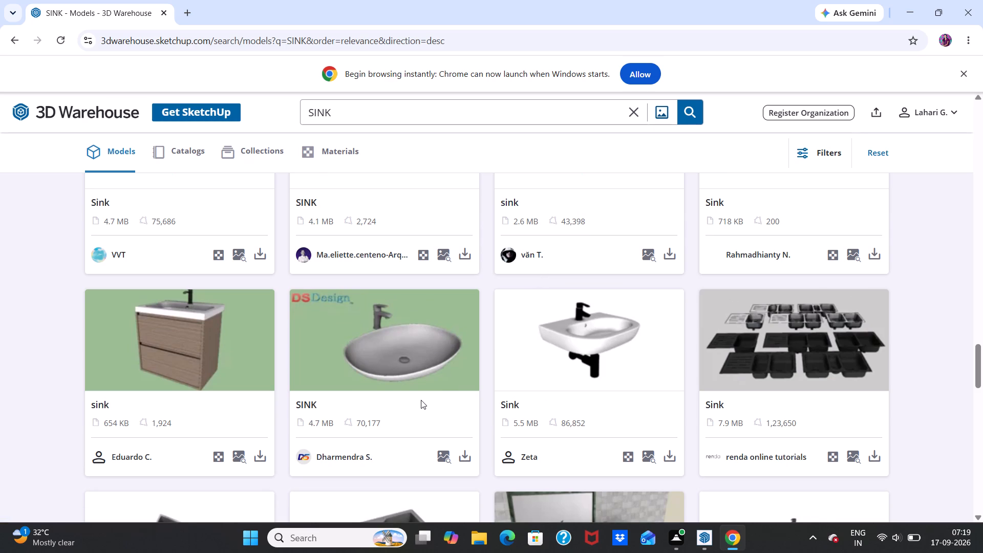
scroll(422, 400, down, 1)
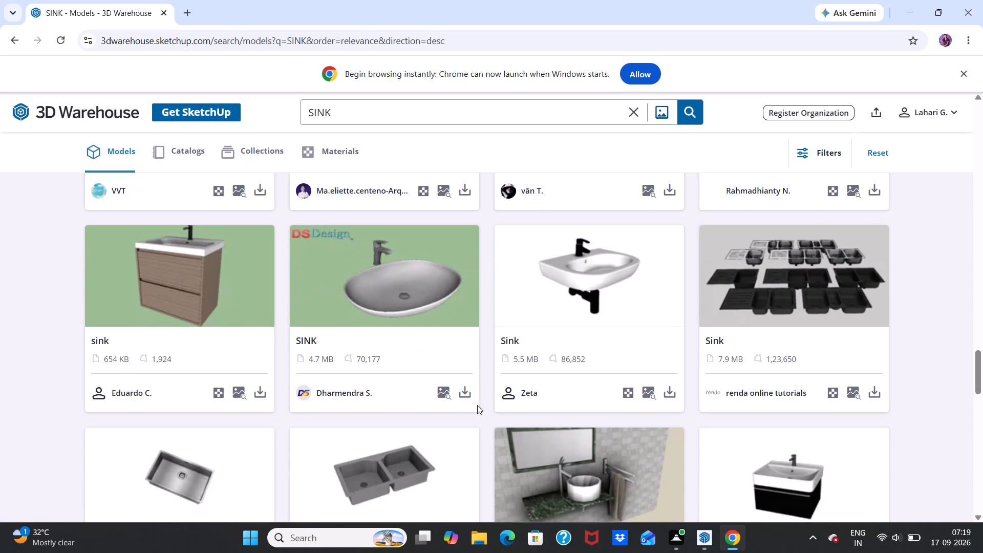
click(673, 388)
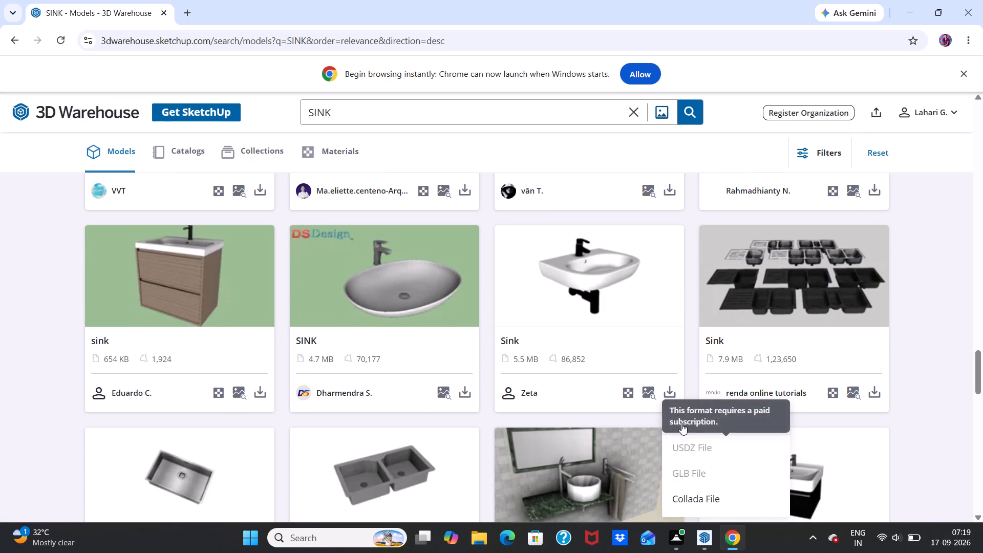
scroll(638, 360, down, 2)
scroll(563, 322, up, 3)
scroll(546, 331, down, 1)
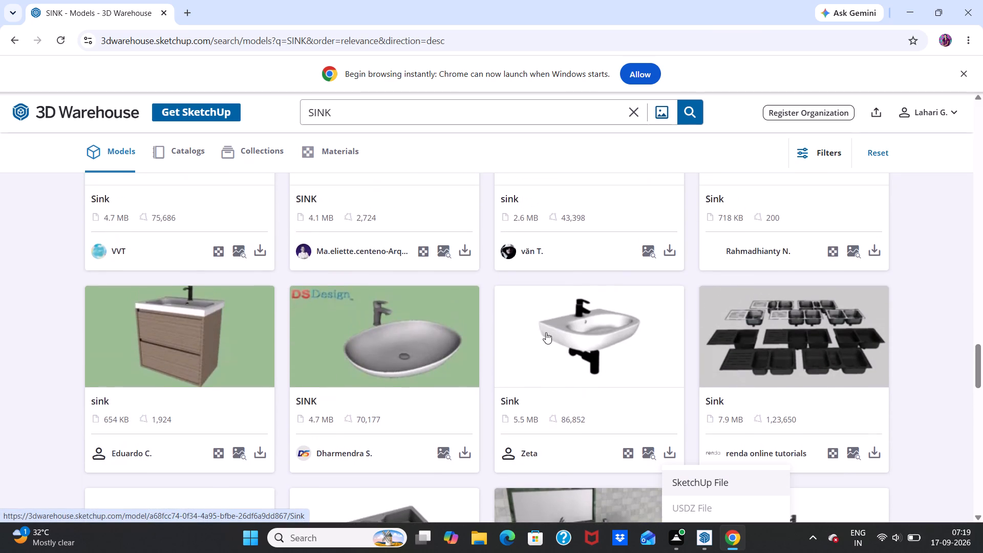
scroll(546, 332, down, 1)
scroll(496, 337, down, 3)
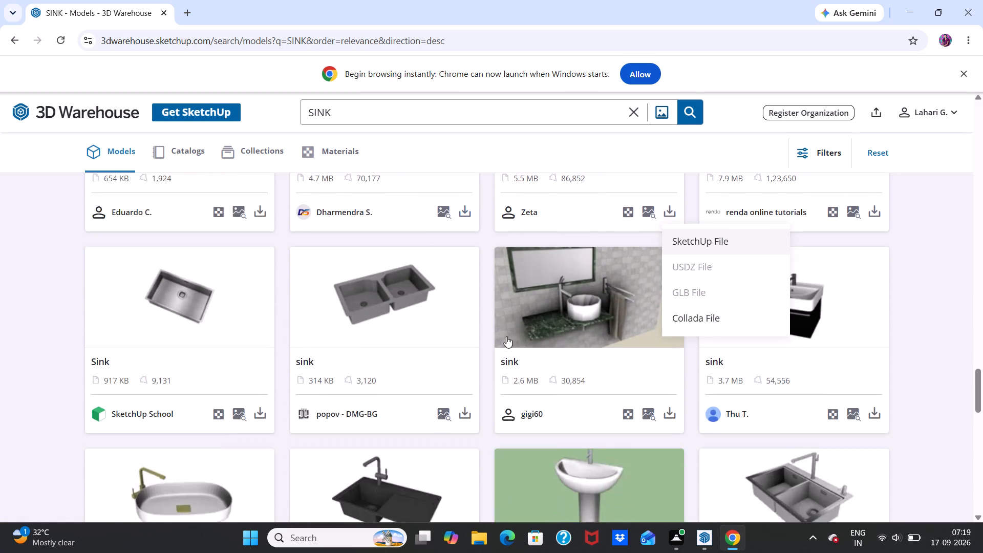
scroll(505, 336, down, 1)
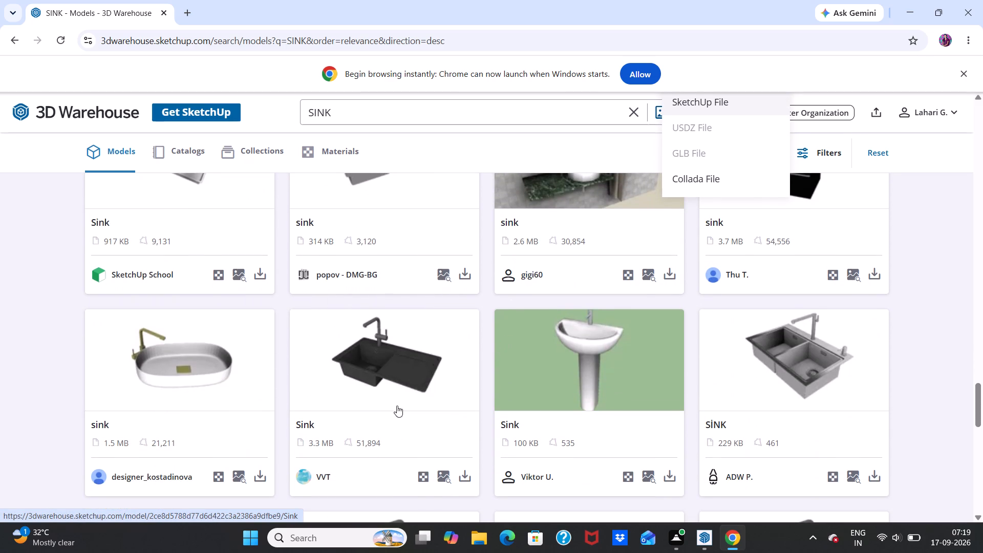
View the download formats of the black sink with a drainboard and examine the last loaded "SINK" results.
click(472, 473)
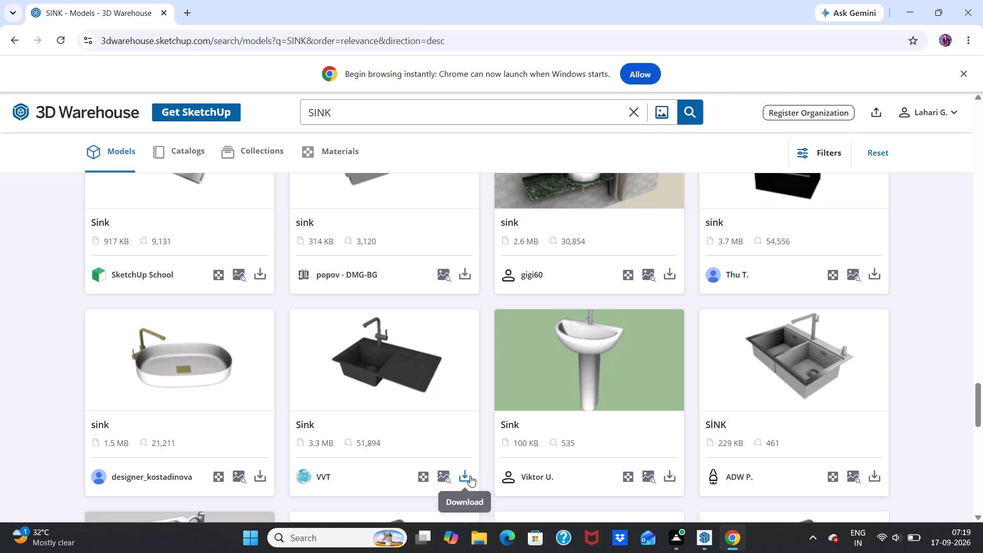
click(471, 473)
scroll(483, 387, down, 4)
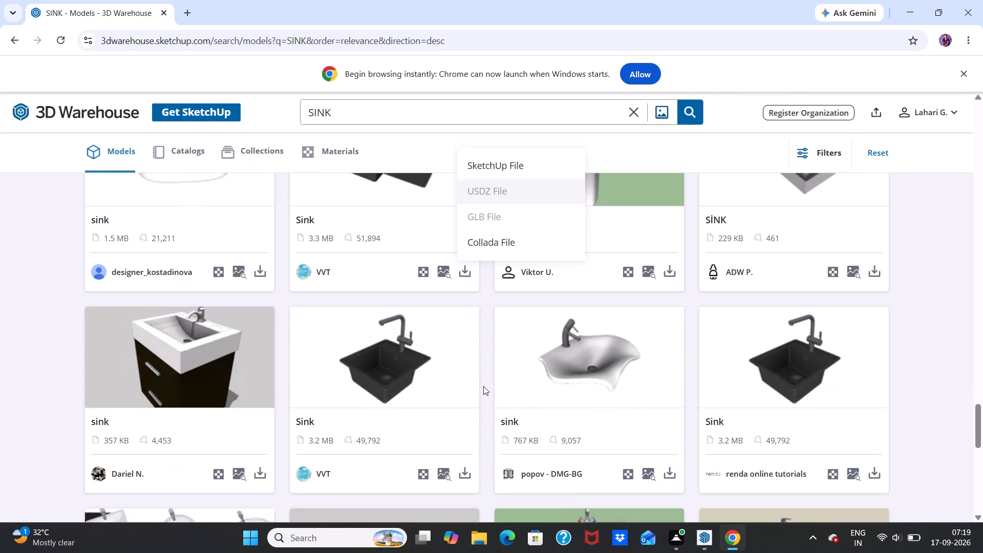
scroll(479, 385, down, 3)
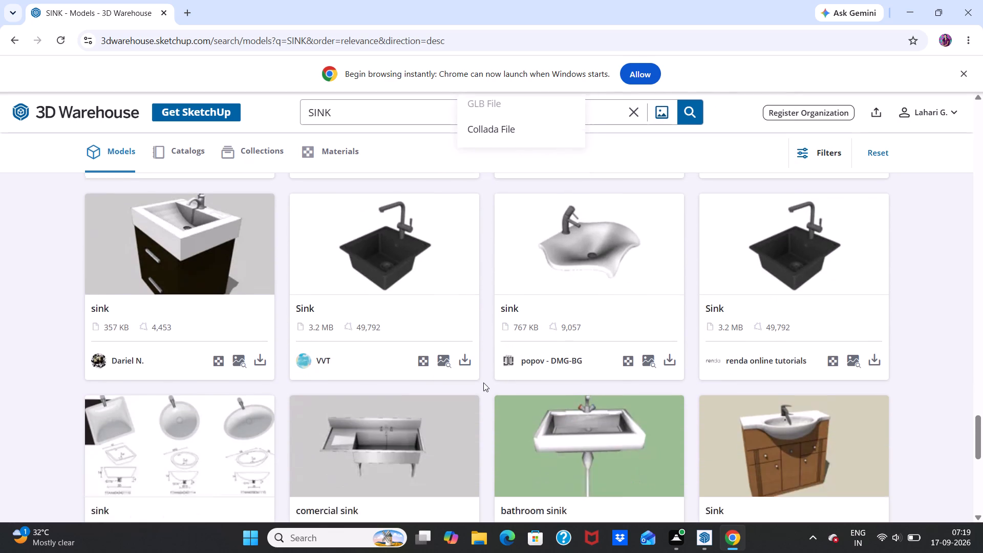
scroll(482, 383, down, 2)
scroll(472, 384, up, 2)
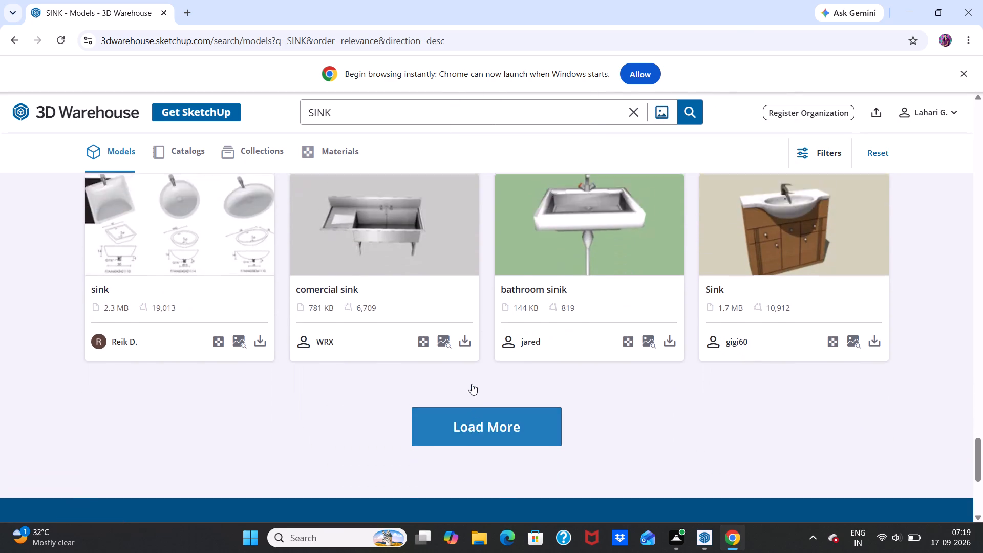
scroll(472, 384, up, 4)
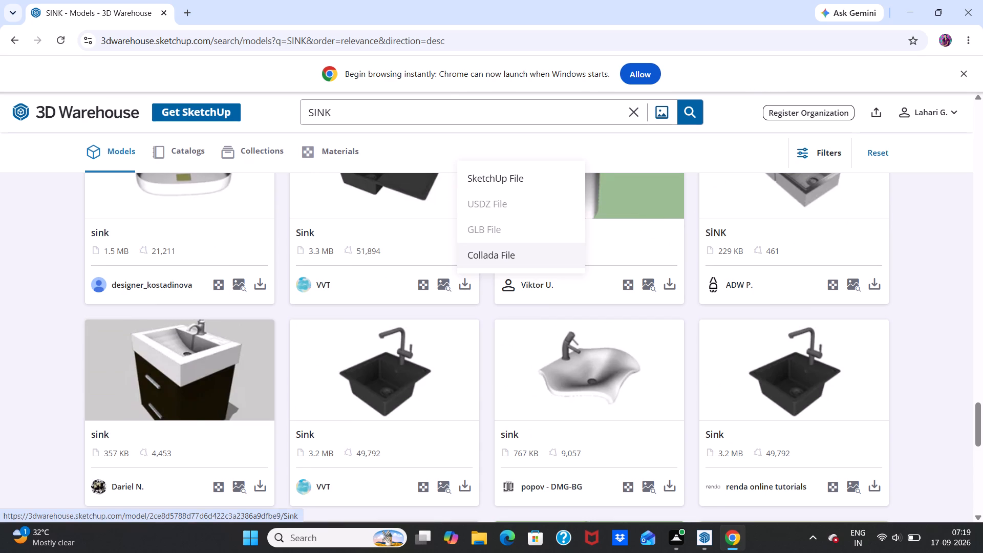
Close the 3D Warehouse browser window and return to the kitchen model in SketchUp.
click(972, 19)
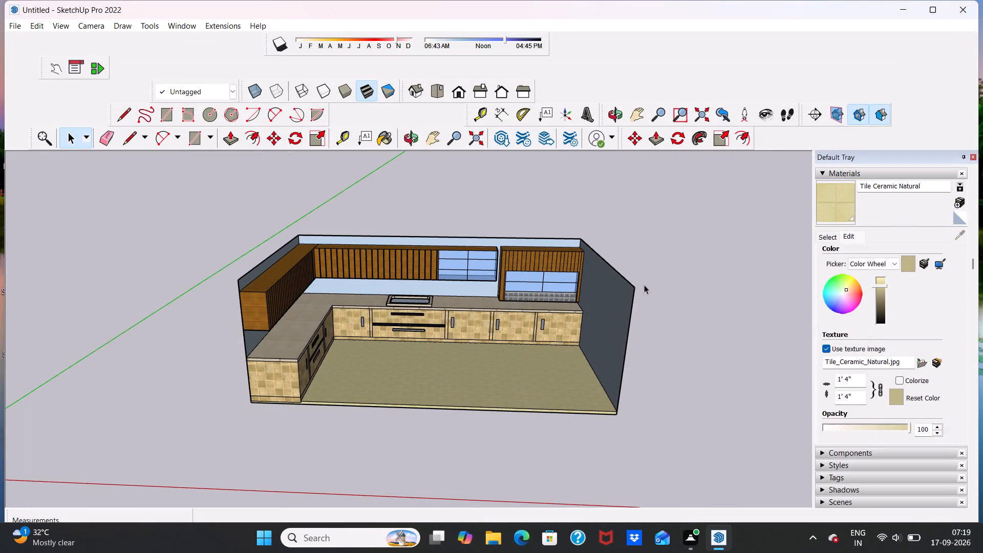
Examine the kitchen model from several angles, focusing on the countertop around the existing rectangular basin.
scroll(488, 313, up, 5)
scroll(482, 312, down, 6)
middle_drag(496, 304, 402, 355)
scroll(357, 323, up, 5)
scroll(365, 325, down, 4)
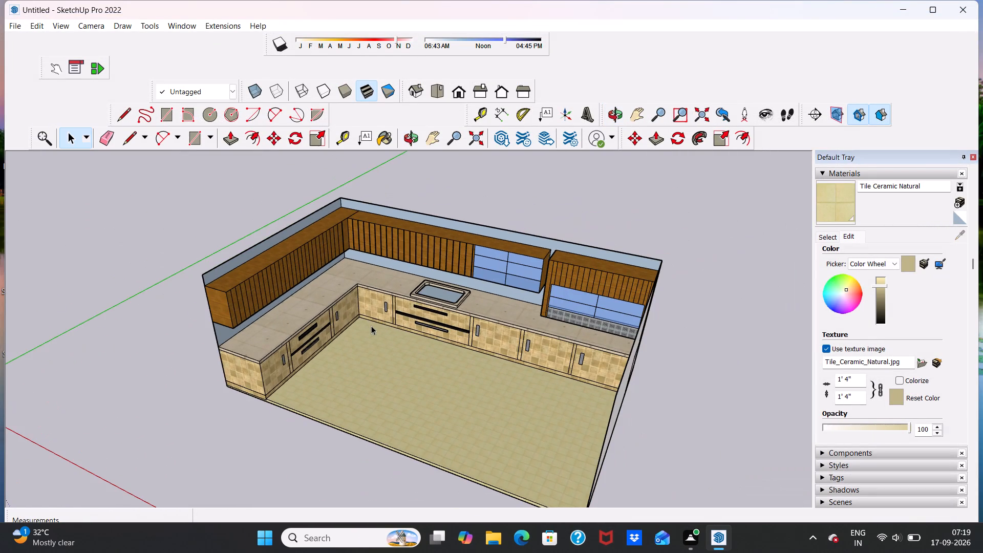
middle_drag(372, 320, 456, 313)
scroll(427, 281, up, 13)
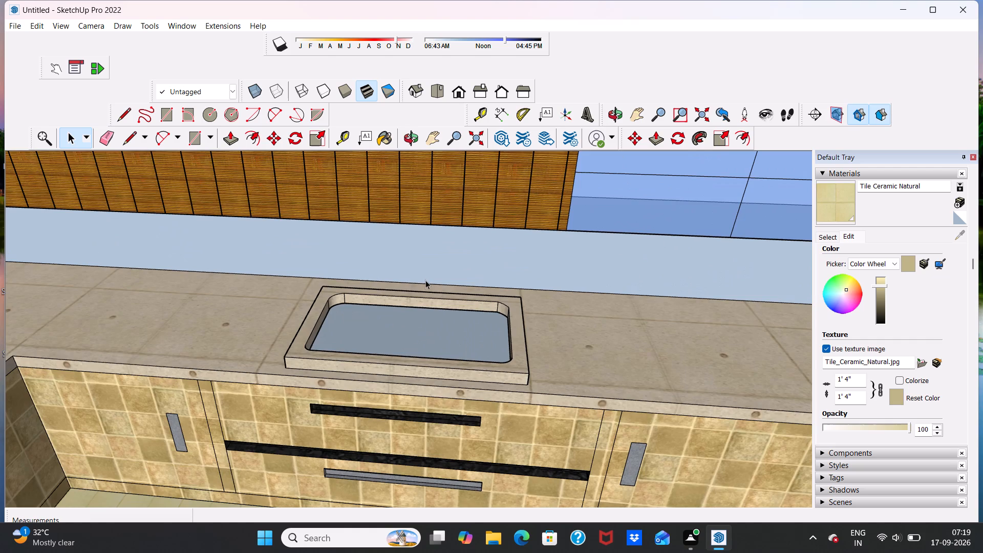
scroll(426, 281, down, 5)
middle_drag(429, 295, 397, 389)
scroll(425, 325, down, 3)
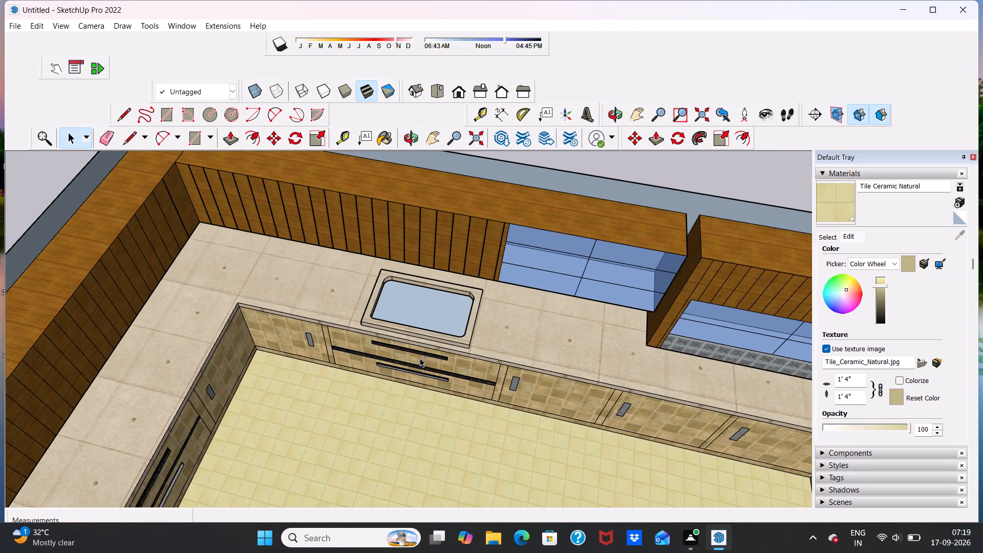
middle_drag(417, 338, 444, 228)
scroll(466, 289, down, 8)
scroll(391, 318, up, 5)
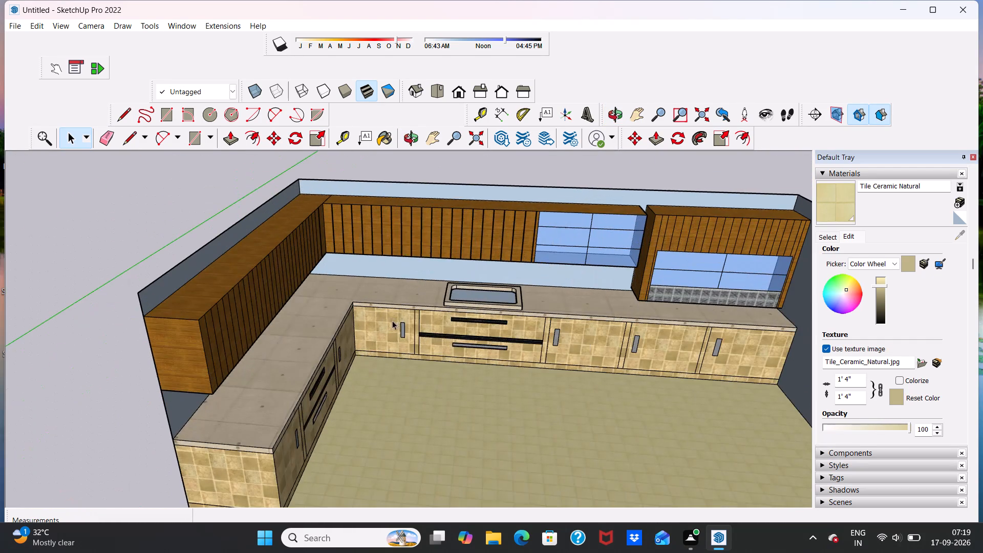
Draw a rectangle about 5' 8" by 3' 4" on the side countertop, above the wide drawer unit.
middle_drag(383, 385, 223, 368)
scroll(383, 384, up, 1)
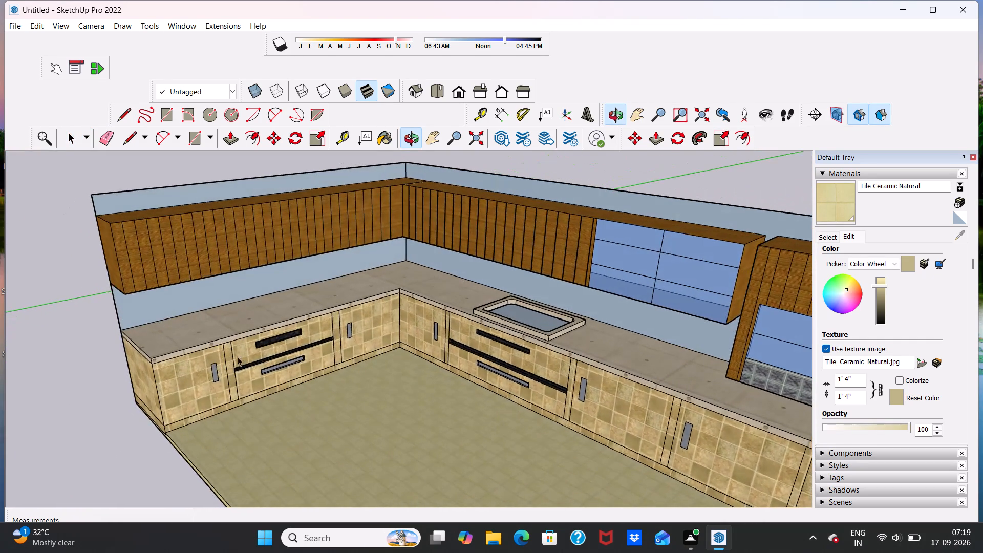
middle_drag(287, 340, 207, 358)
scroll(286, 286, up, 5)
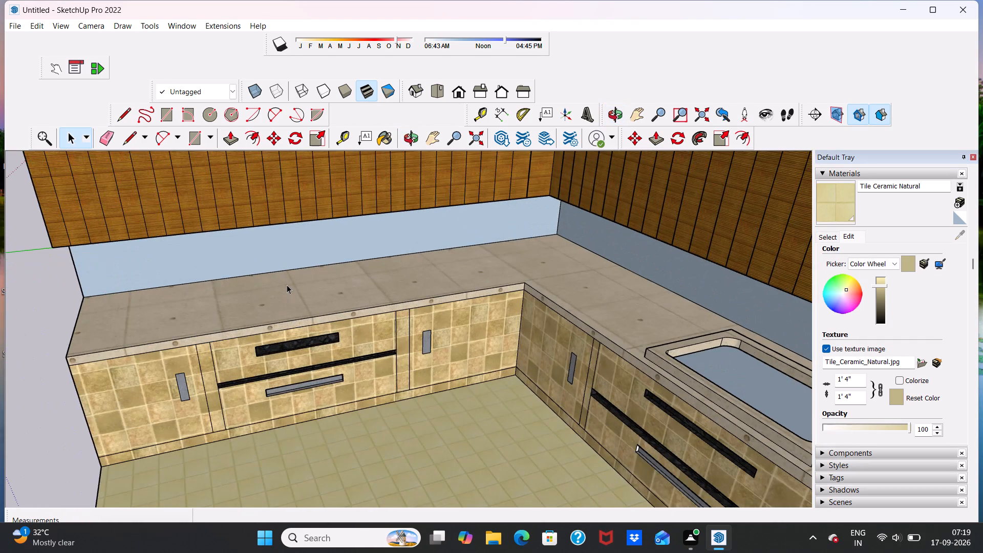
middle_drag(328, 292, 273, 305)
scroll(281, 278, up, 2)
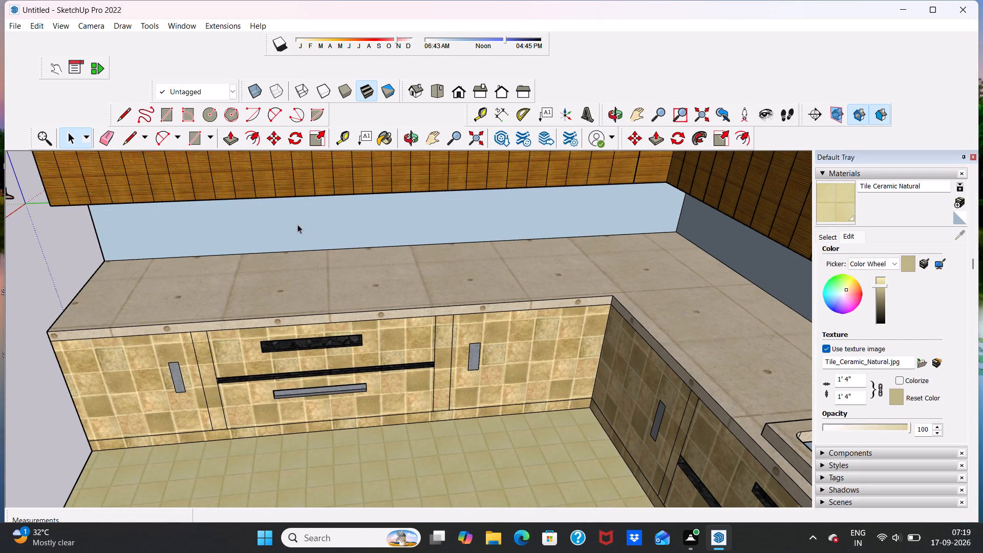
click(165, 104)
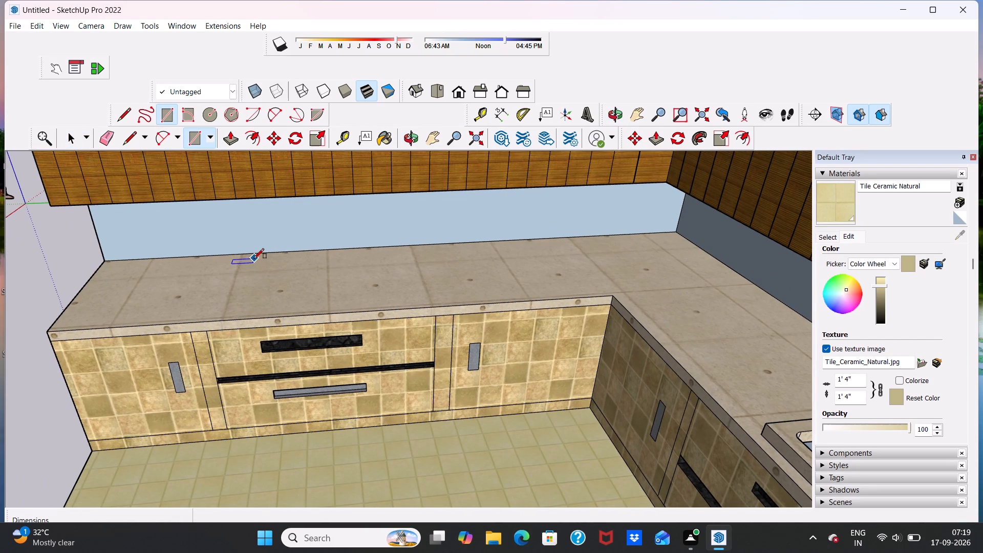
click(254, 258)
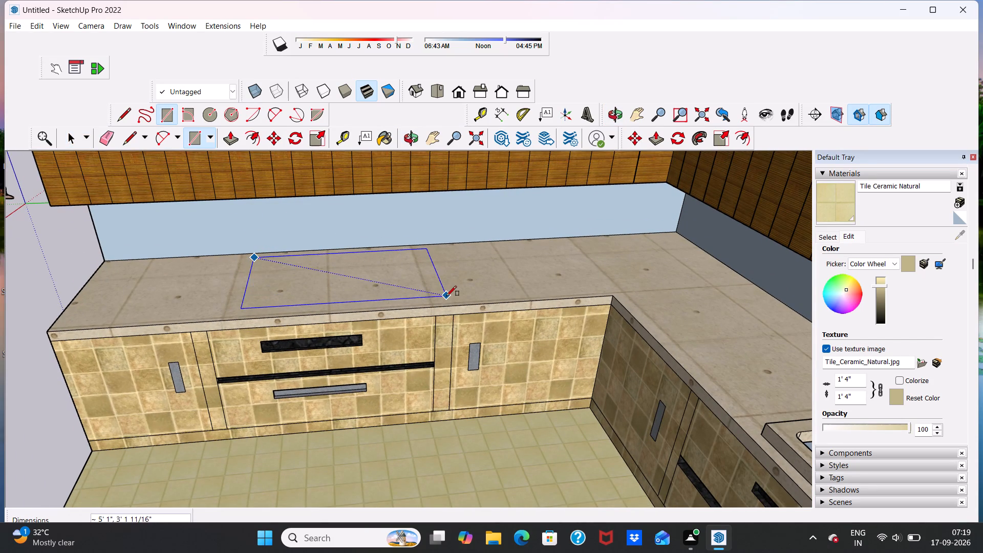
click(473, 298)
key(space)
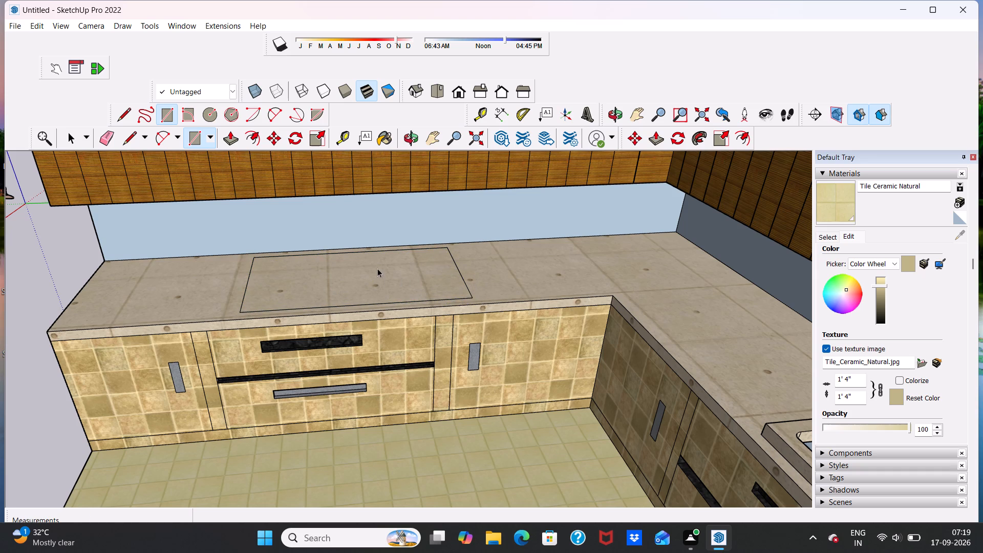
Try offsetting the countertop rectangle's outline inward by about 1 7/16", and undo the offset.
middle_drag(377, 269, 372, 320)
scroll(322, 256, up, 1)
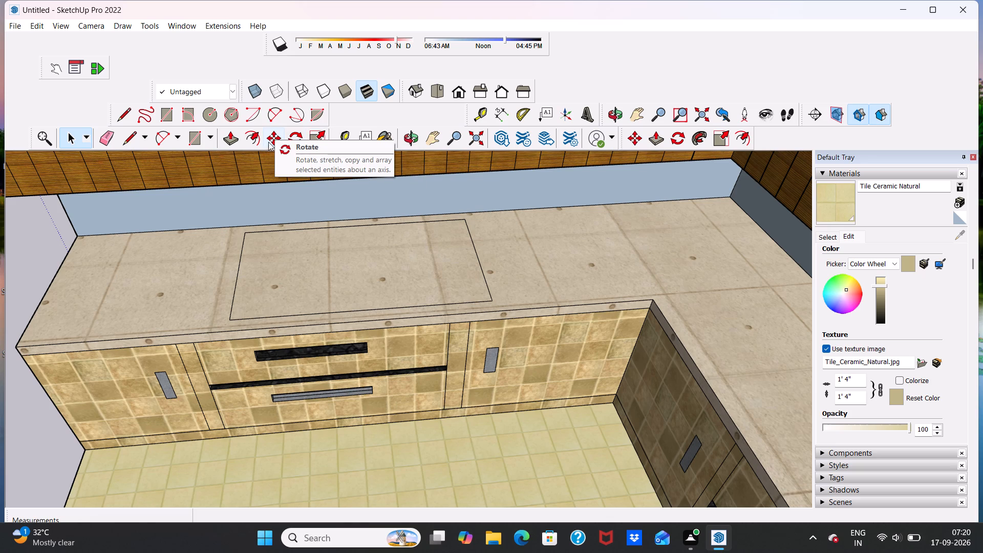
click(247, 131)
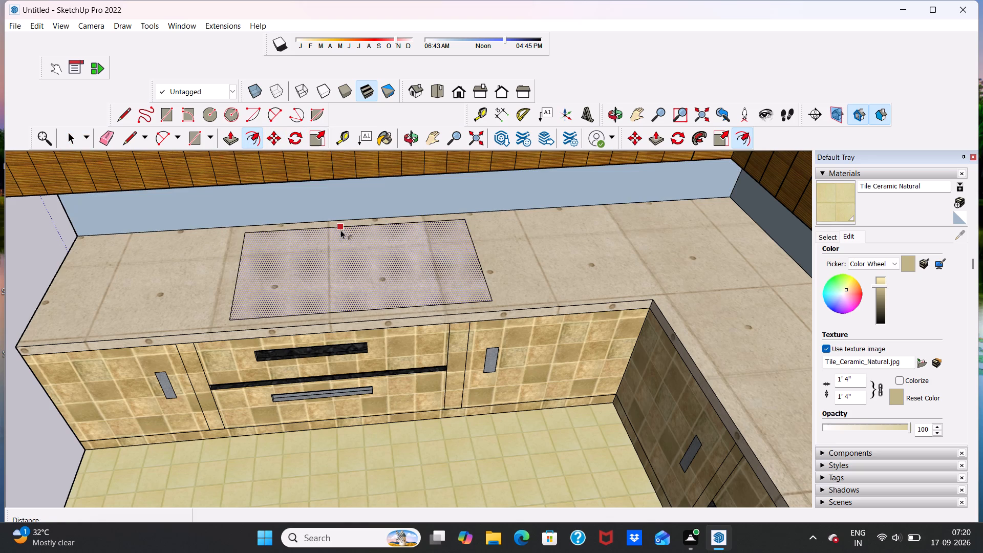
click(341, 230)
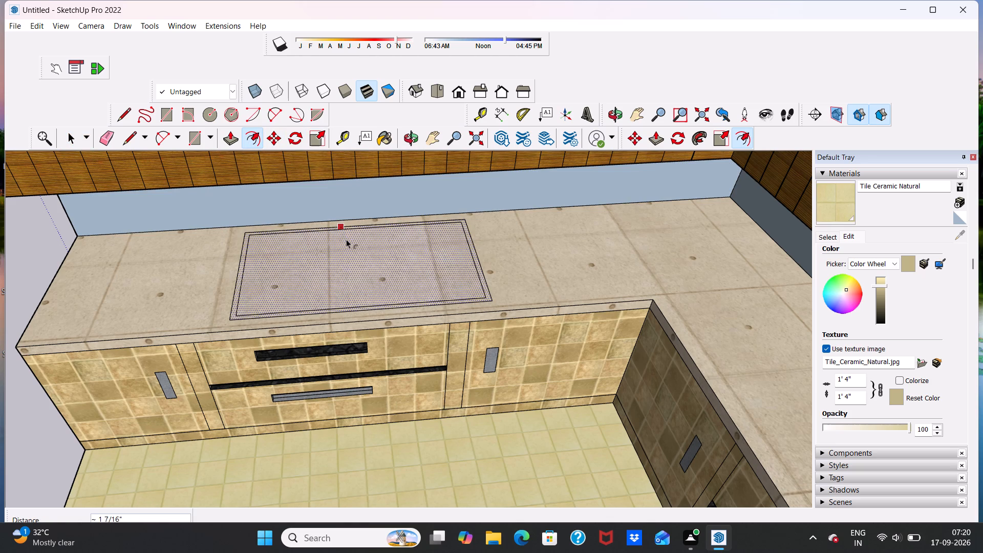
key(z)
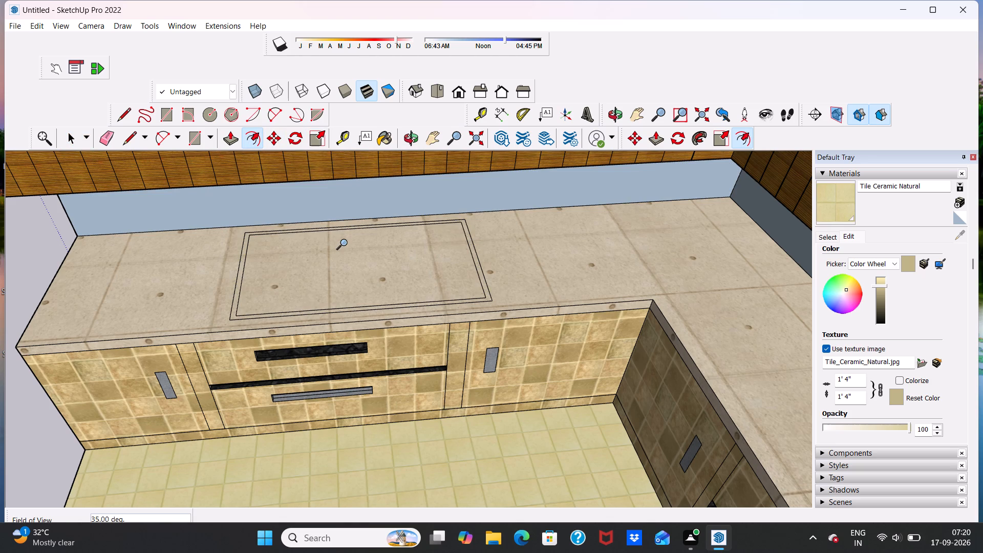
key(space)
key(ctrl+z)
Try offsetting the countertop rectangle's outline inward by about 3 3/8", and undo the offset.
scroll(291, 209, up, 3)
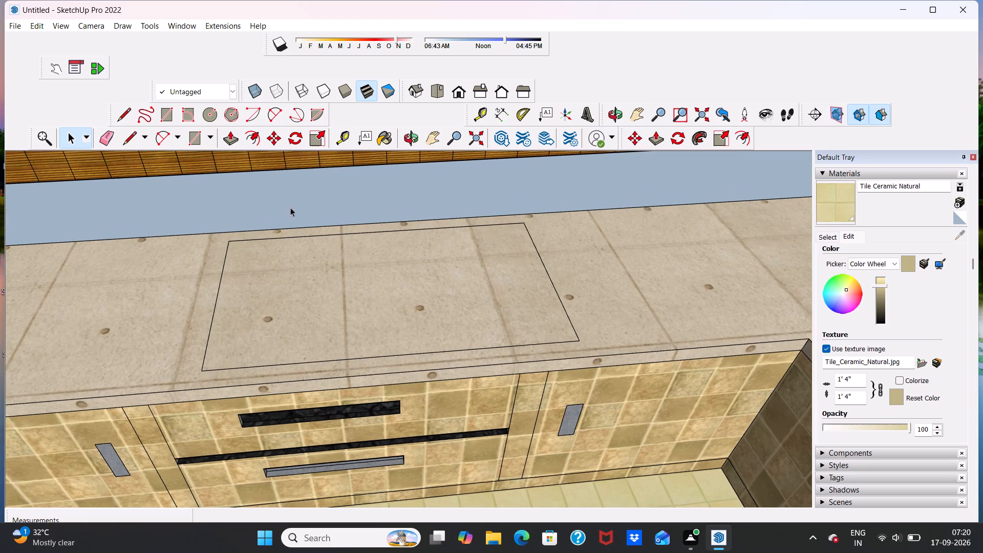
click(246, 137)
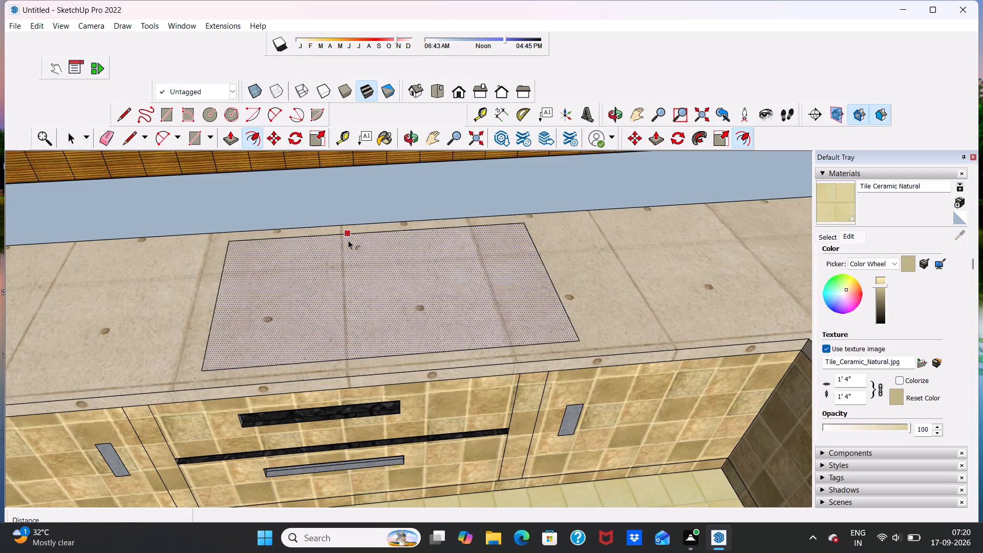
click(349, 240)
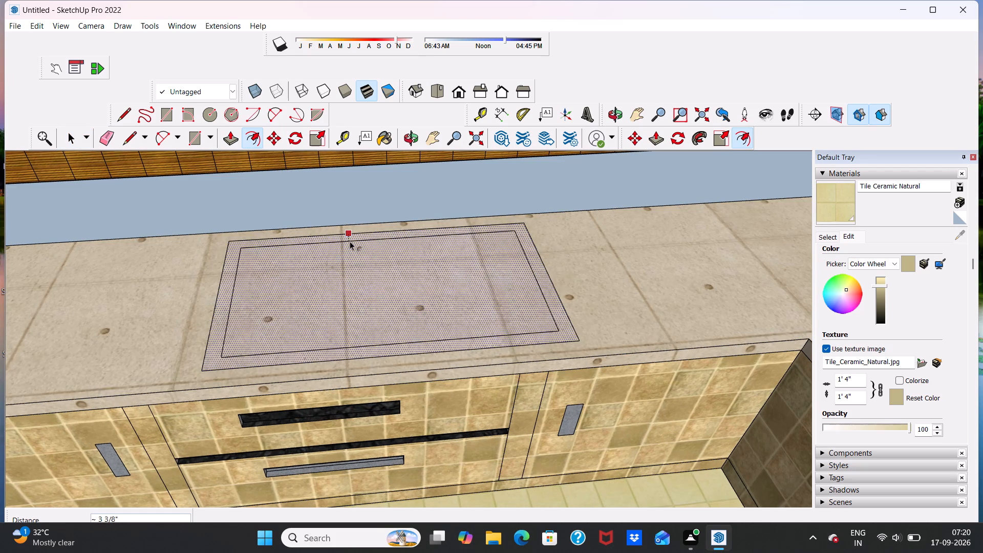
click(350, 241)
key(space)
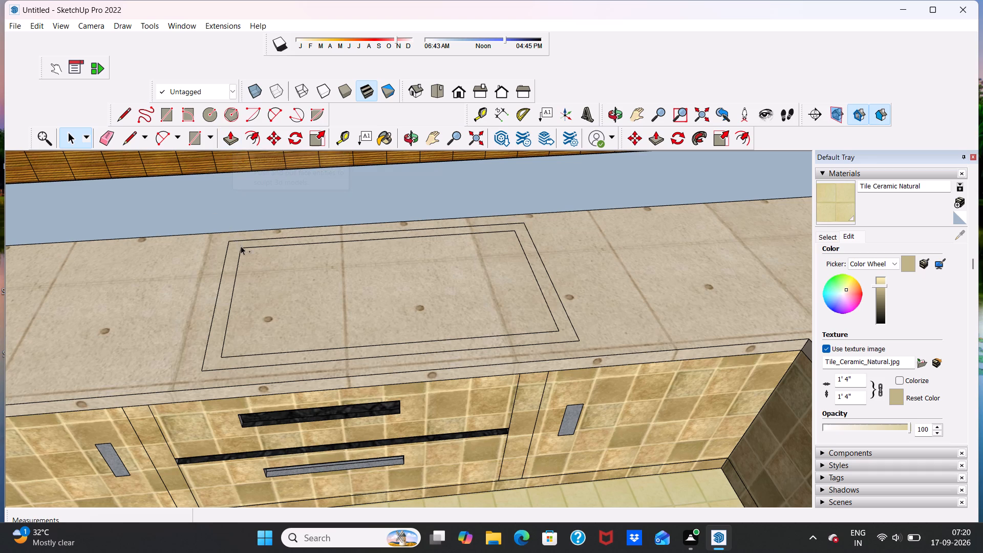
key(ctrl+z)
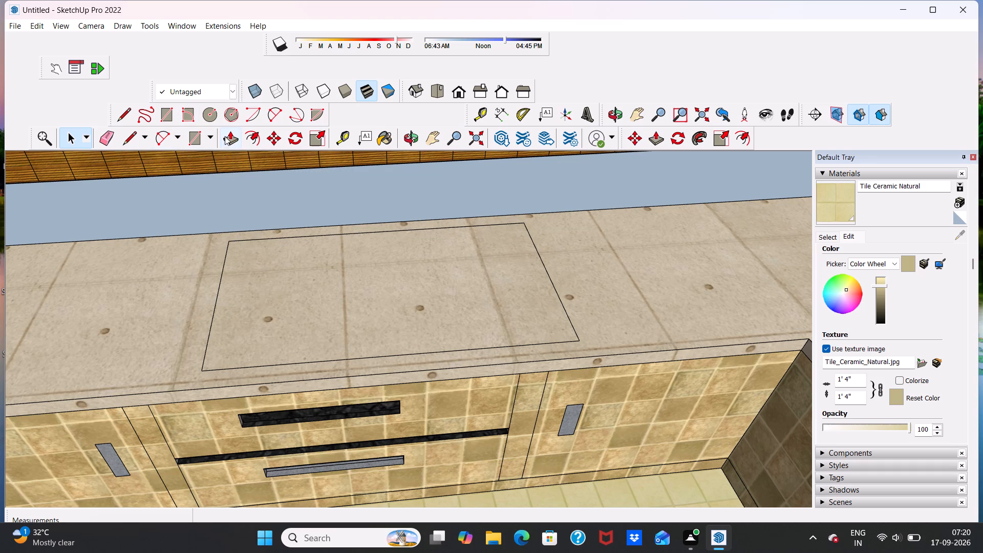
Raise the rectangle on the side countertop by about 3 13/16" with Push/Pull to form a solid slab.
click(225, 136)
click(278, 308)
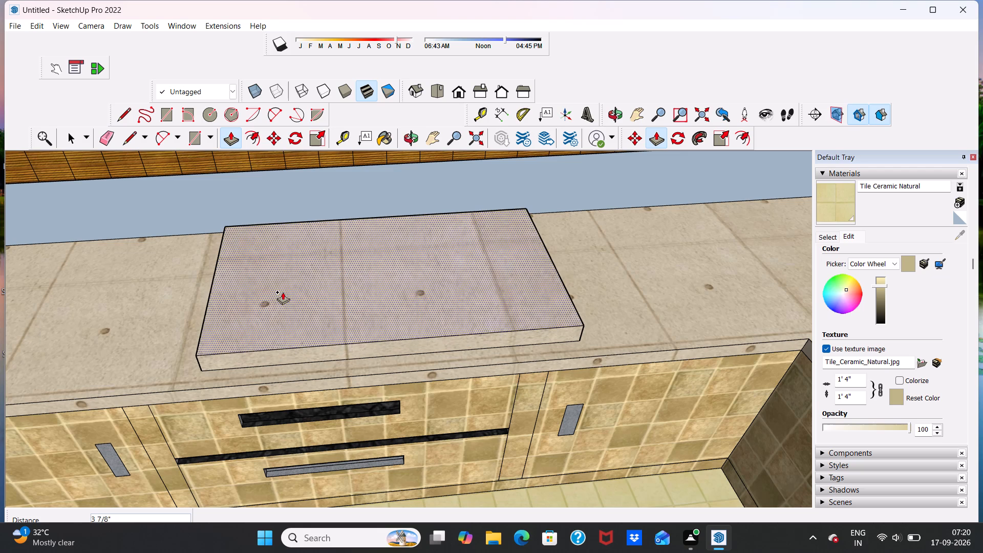
click(283, 292)
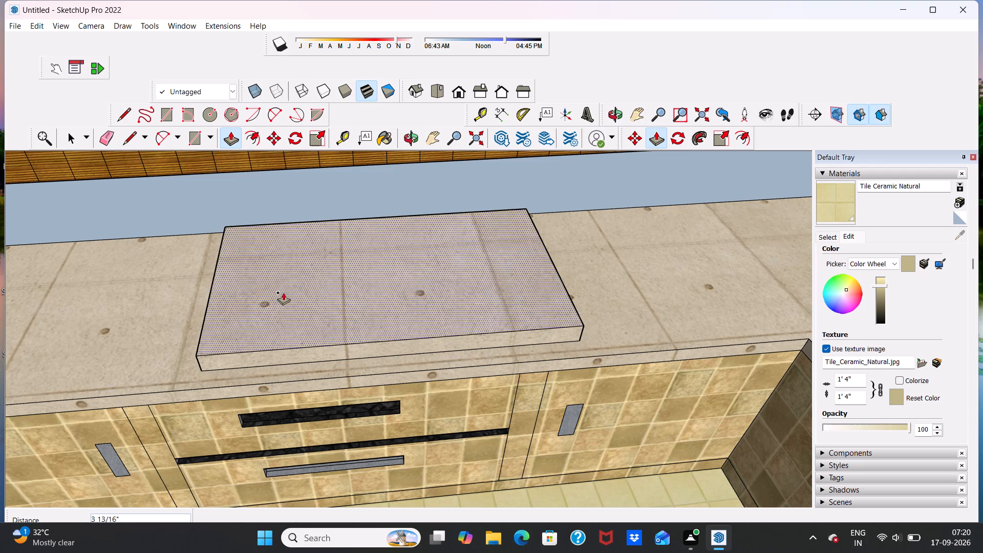
Offset the outline of the raised slab's top face inward by about 2 3/8" to form a border.
key(space)
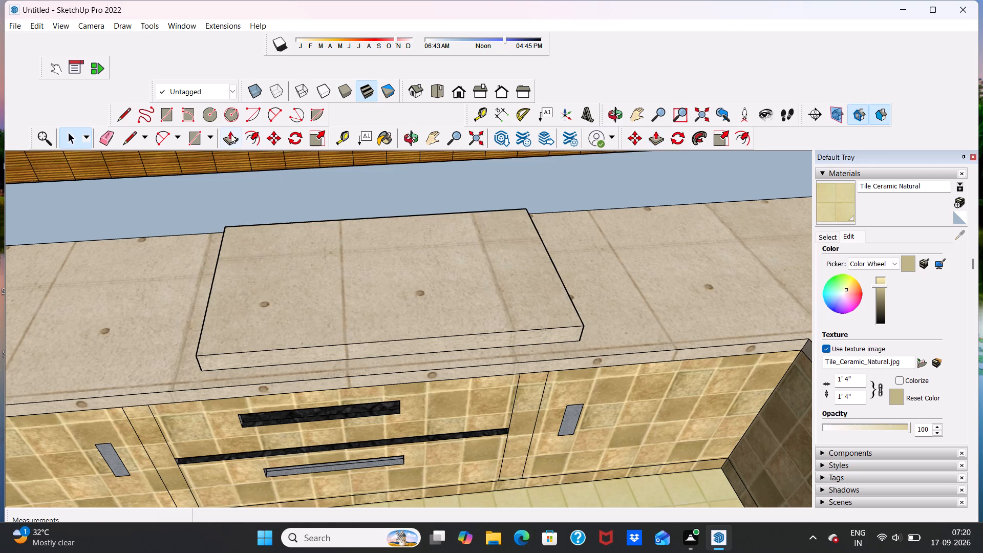
click(248, 134)
click(355, 229)
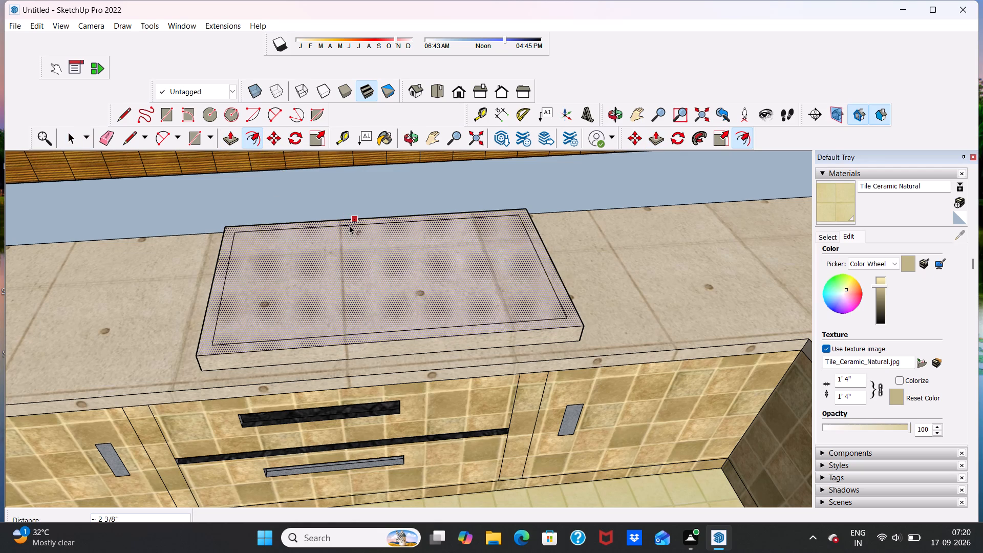
click(349, 225)
key(space)
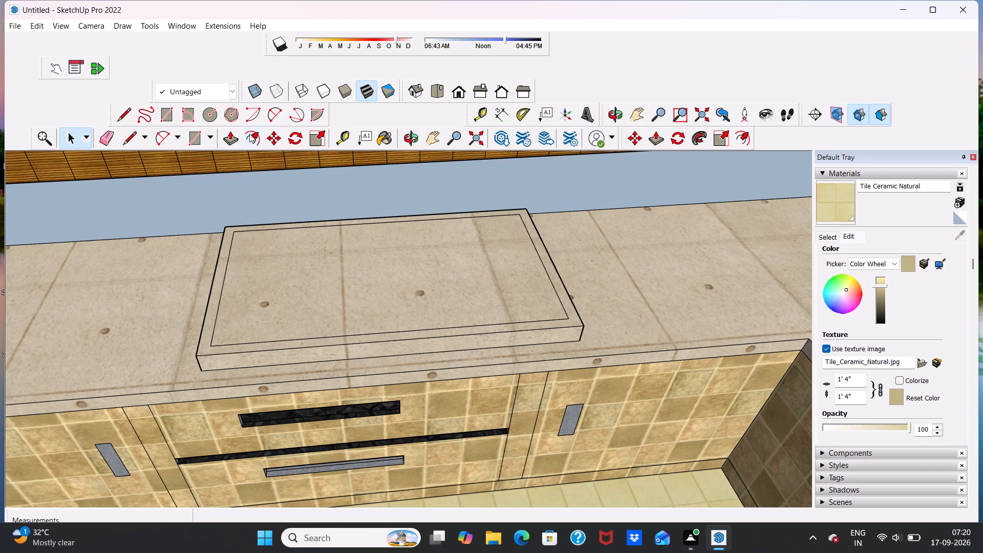
Draw two burner circles at the slab's left end, a rear one about 7 1/8" in radius and a front one about 6 7/8".
click(210, 115)
scroll(302, 280, up, 4)
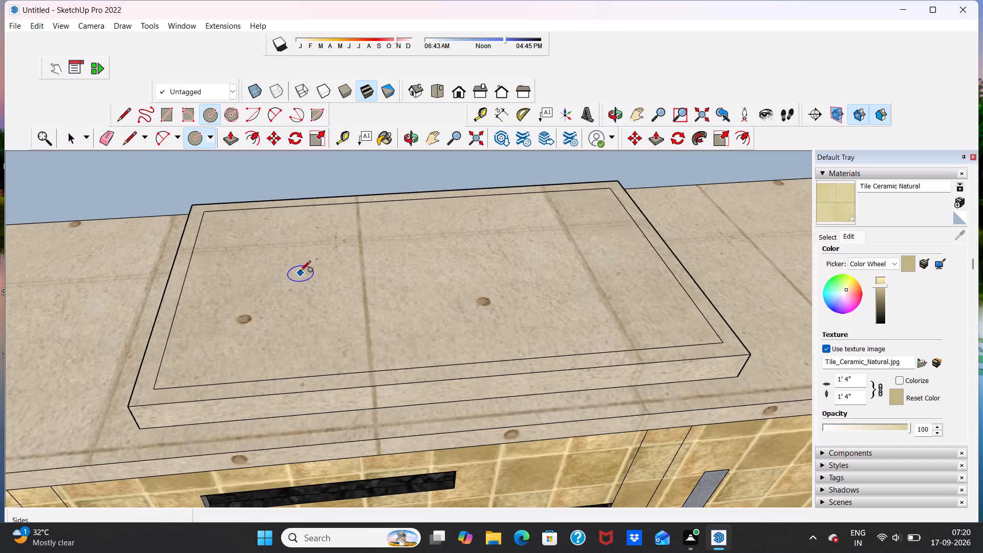
scroll(290, 254, down, 4)
scroll(292, 246, up, 3)
scroll(291, 246, down, 8)
scroll(288, 244, up, 5)
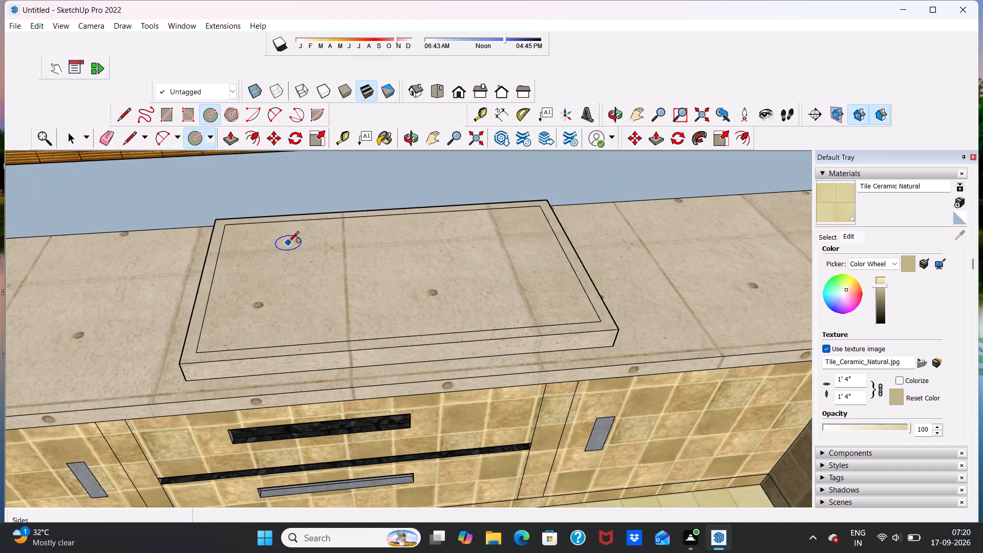
click(291, 247)
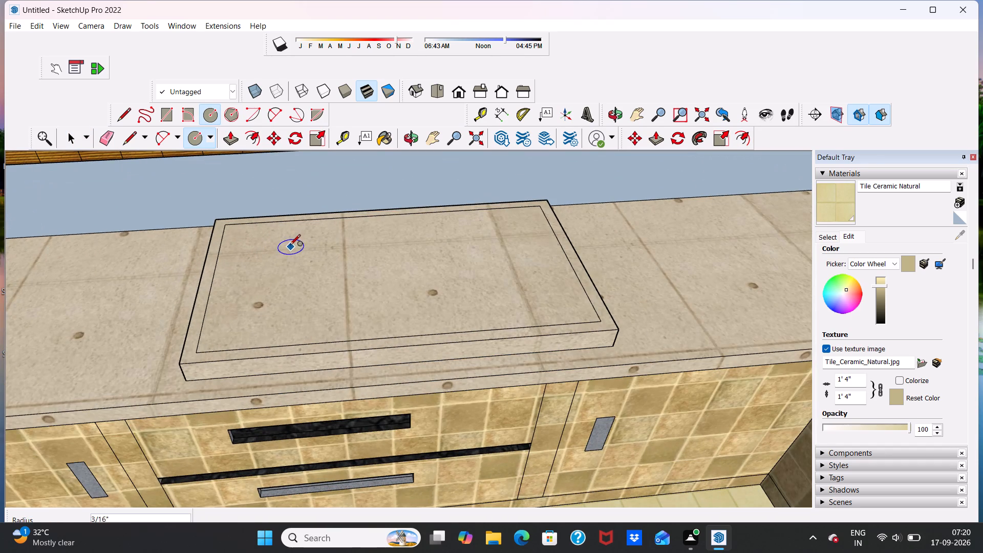
click(281, 228)
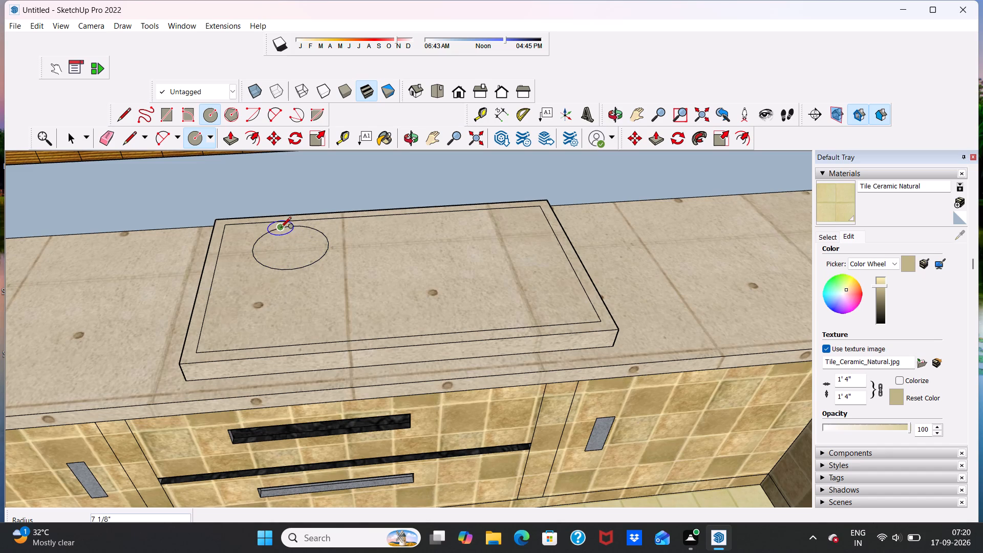
click(293, 312)
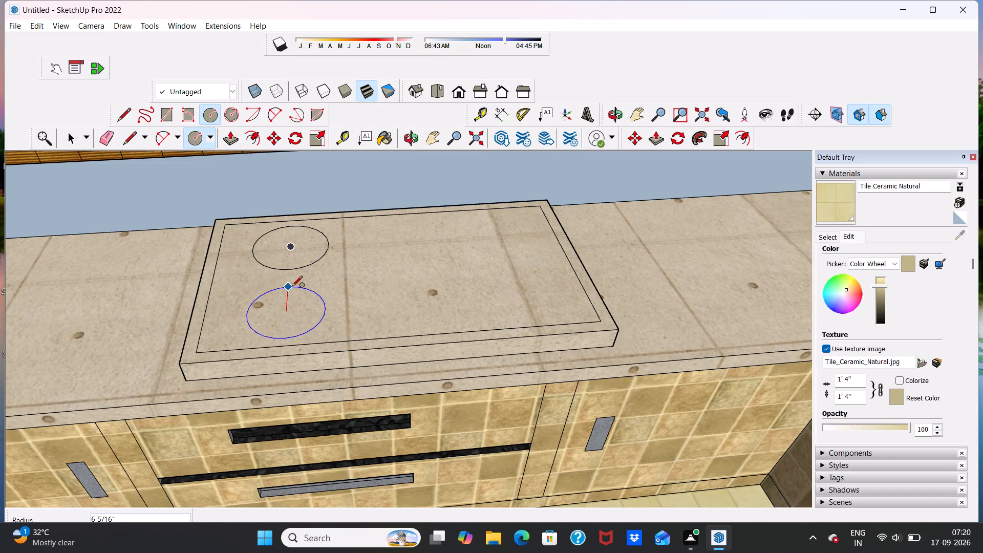
click(292, 286)
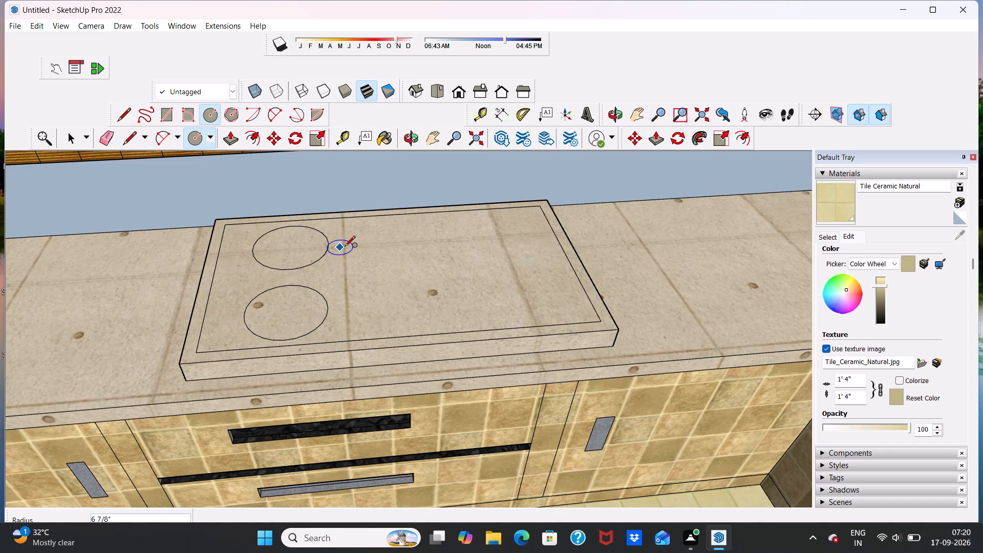
key(space)
Copy the rear burner circle about 2' 10 1/2" along the slab to its right end.
scroll(310, 253, up, 5)
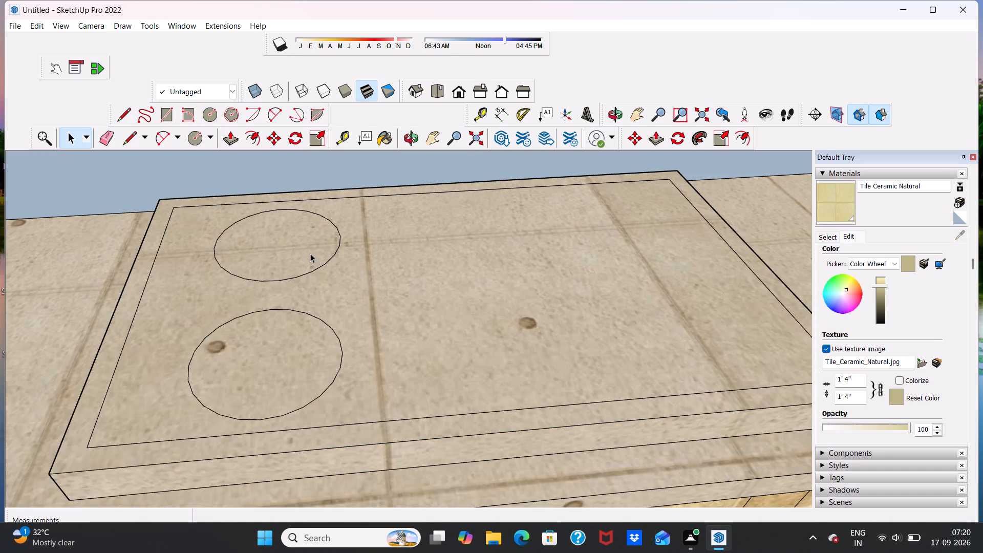
click(307, 271)
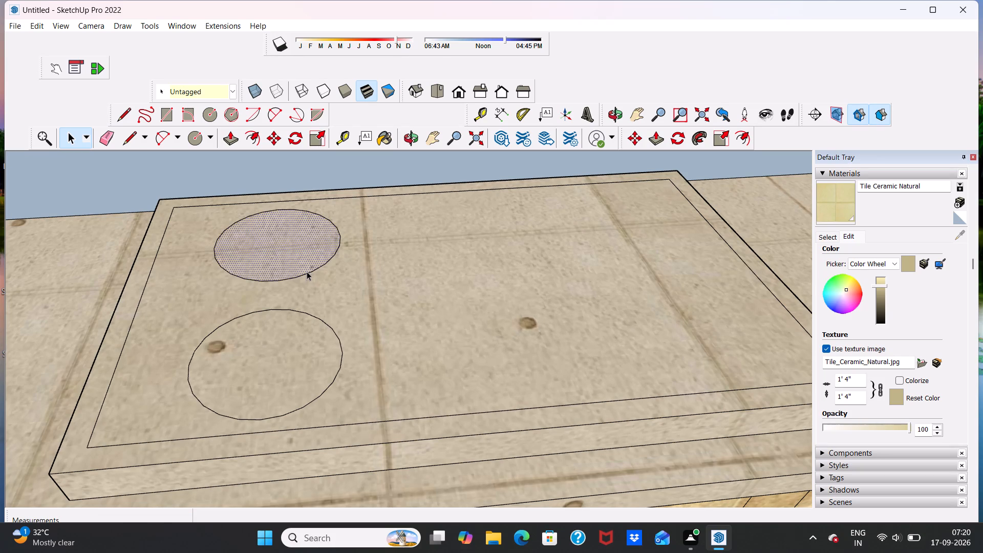
click(308, 271)
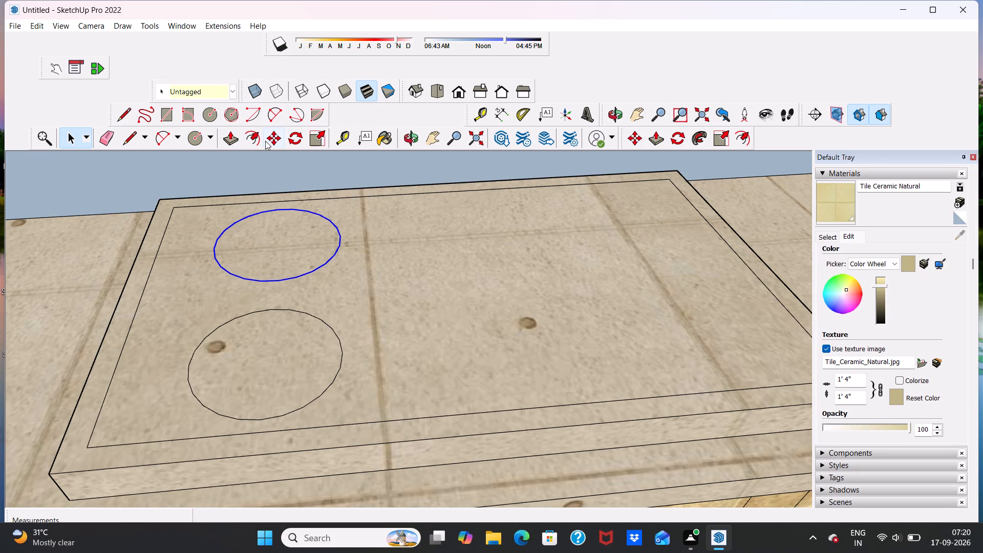
key(space)
middle_drag(376, 212, 365, 279)
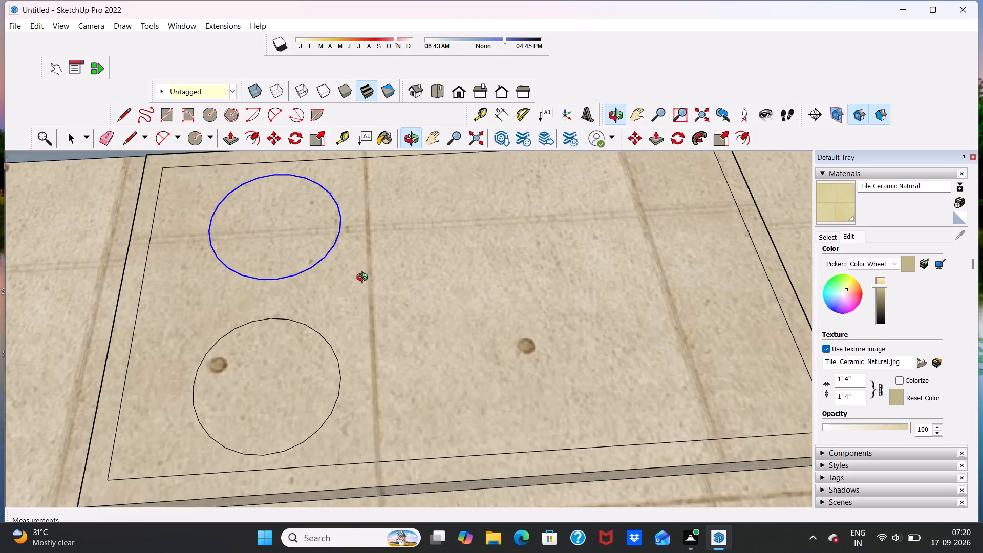
middle_drag(365, 279, 352, 264)
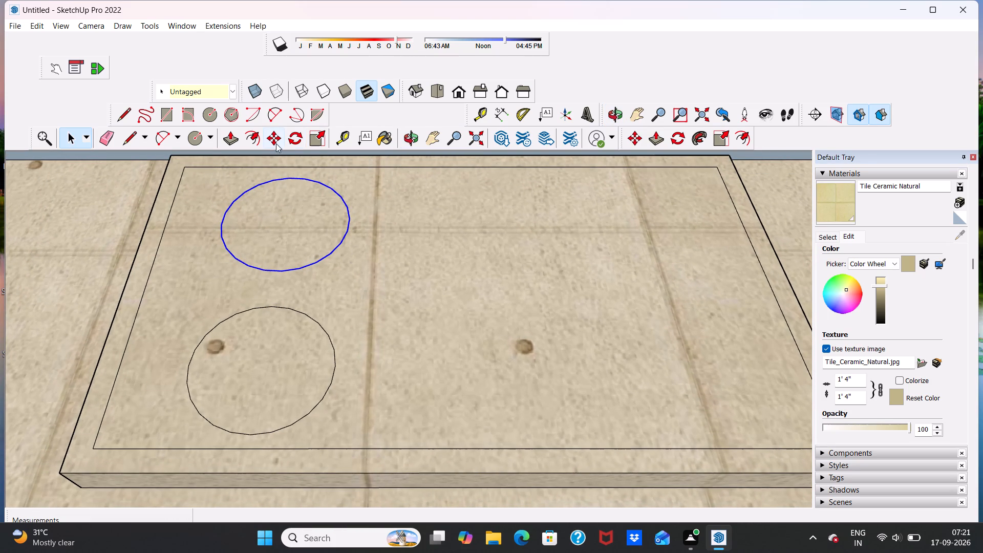
click(276, 143)
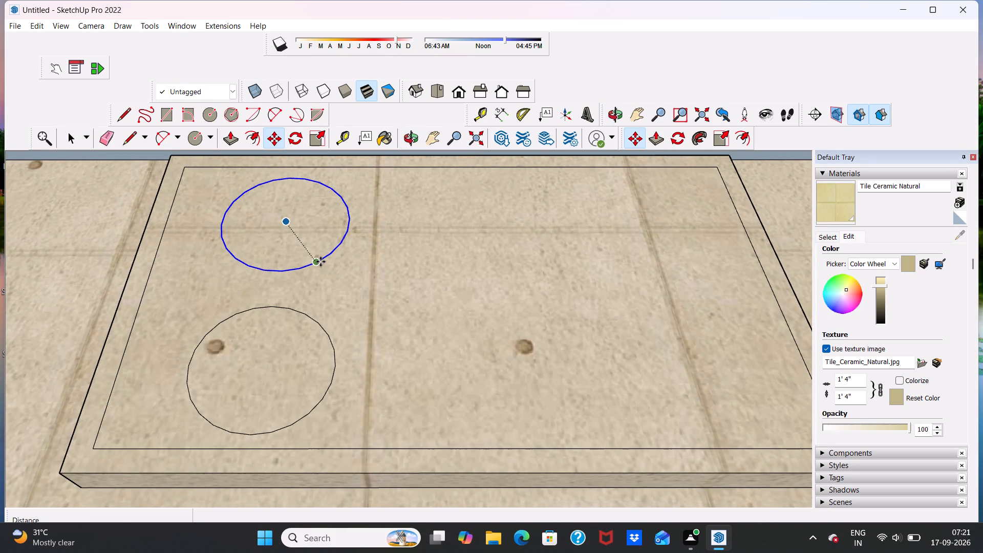
click(320, 261)
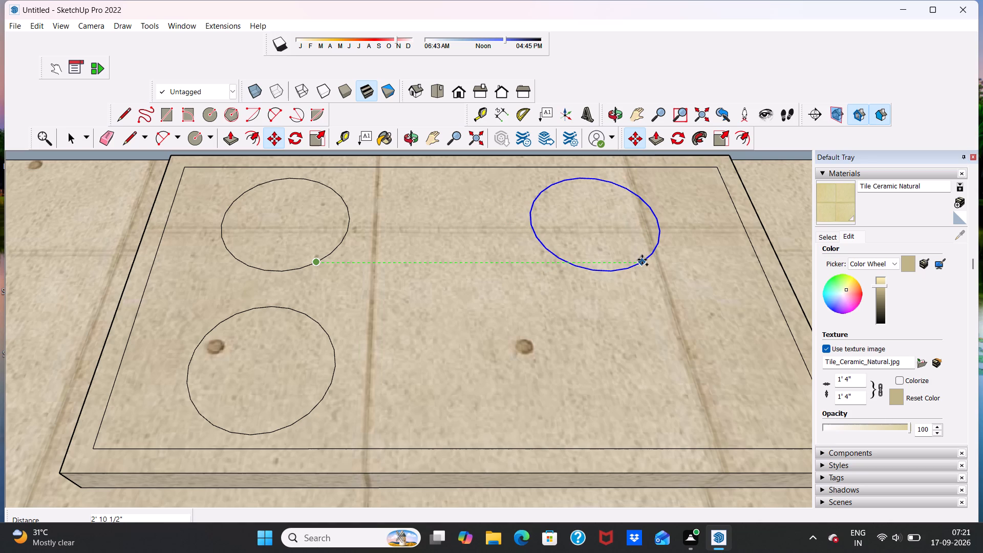
click(642, 260)
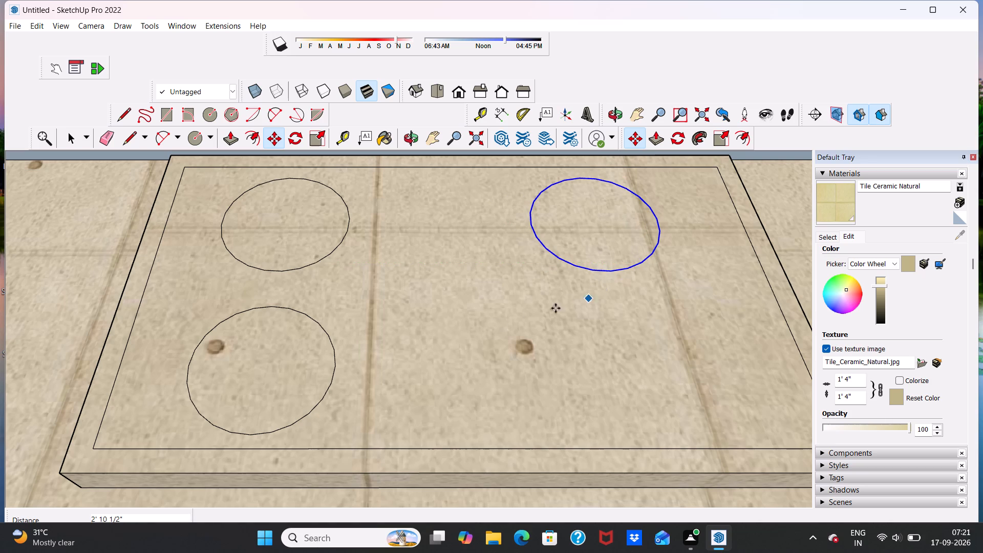
key(space)
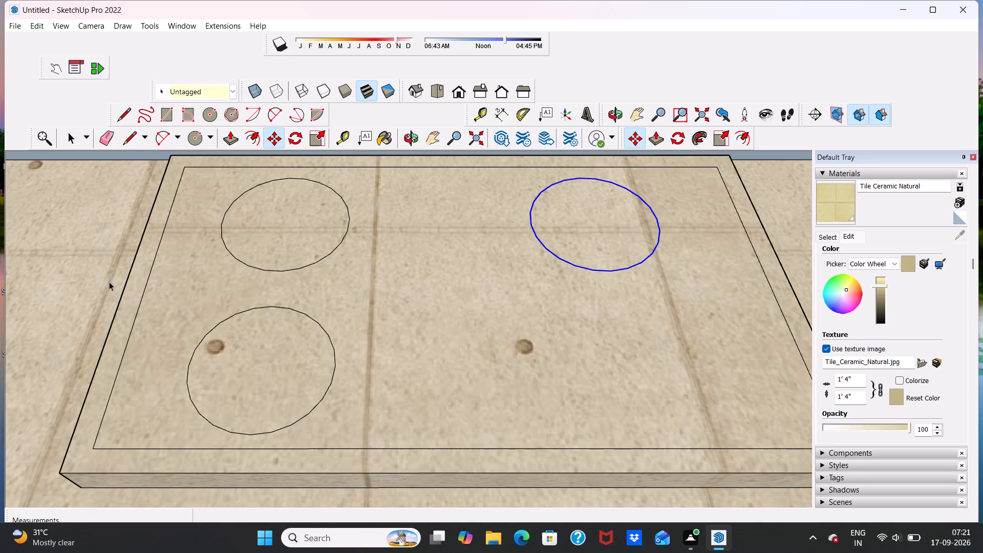
click(109, 281)
scroll(280, 243, down, 4)
scroll(280, 242, up, 1)
scroll(280, 242, down, 7)
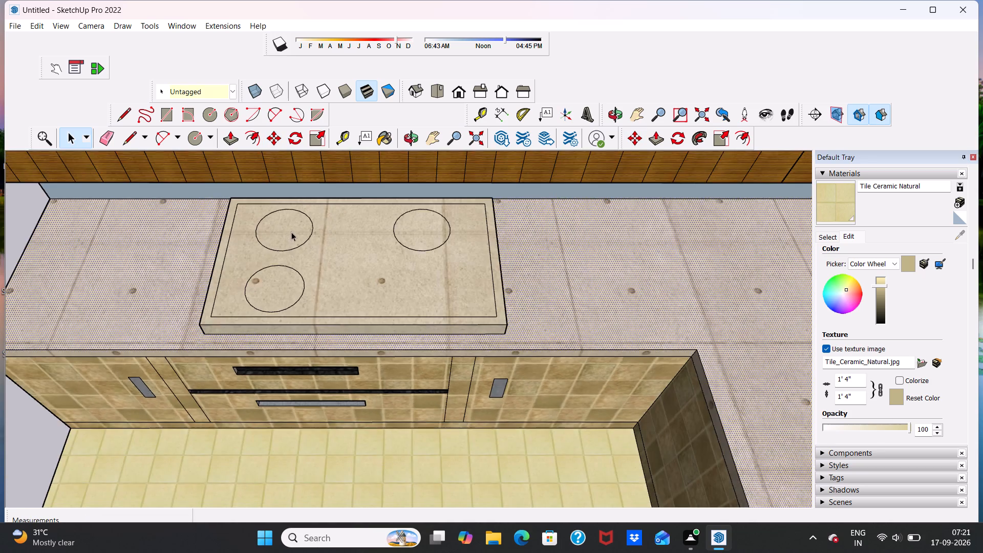
scroll(292, 235, down, 7)
click(61, 266)
Copy the front burner circle about 2' 10" along the slab, placing it in front of the copied rear circle.
scroll(341, 261, up, 15)
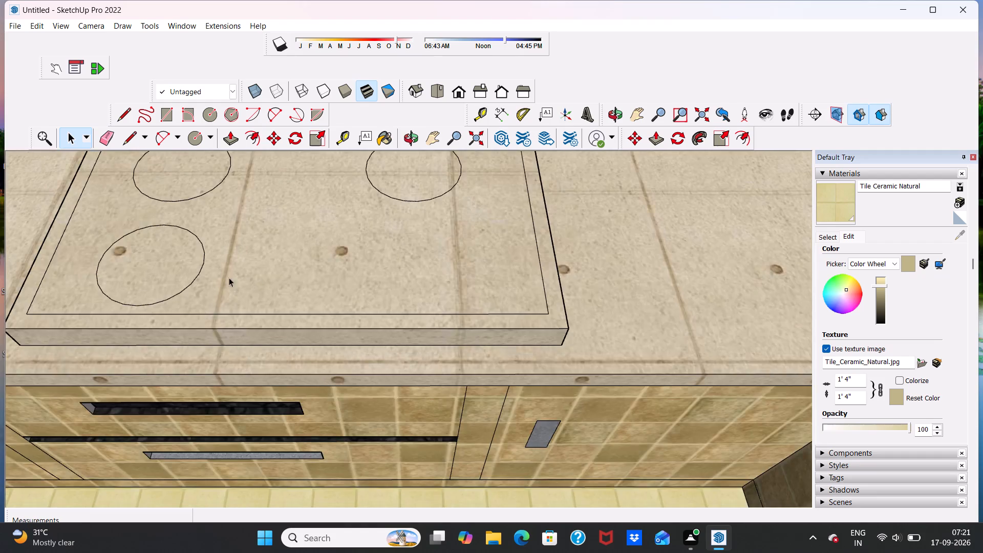
scroll(229, 278, up, 5)
click(162, 282)
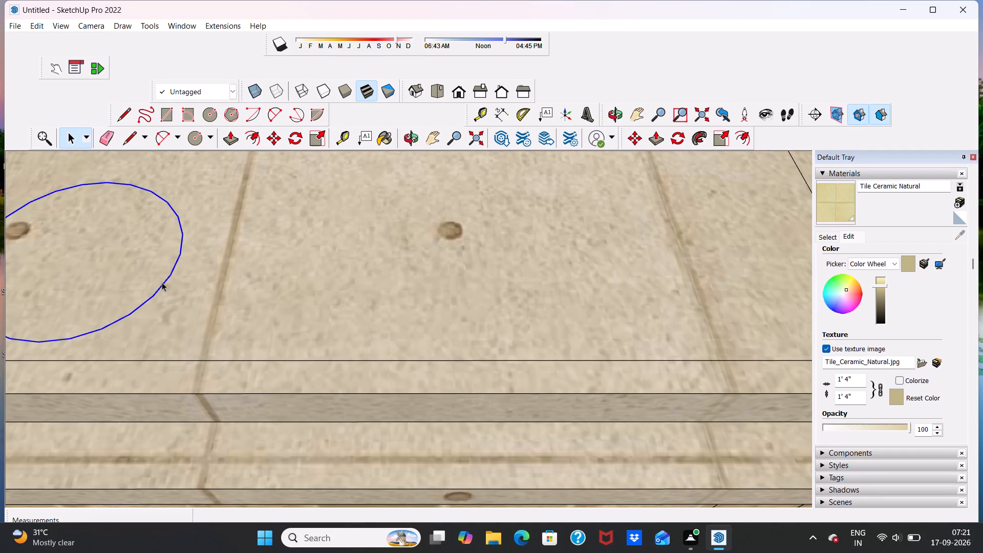
scroll(232, 251, down, 3)
click(276, 138)
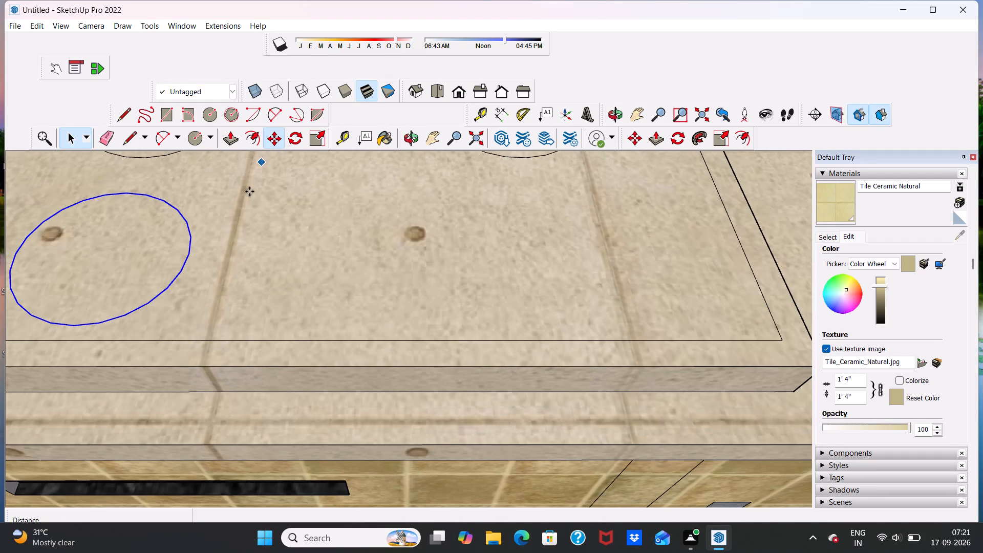
click(184, 270)
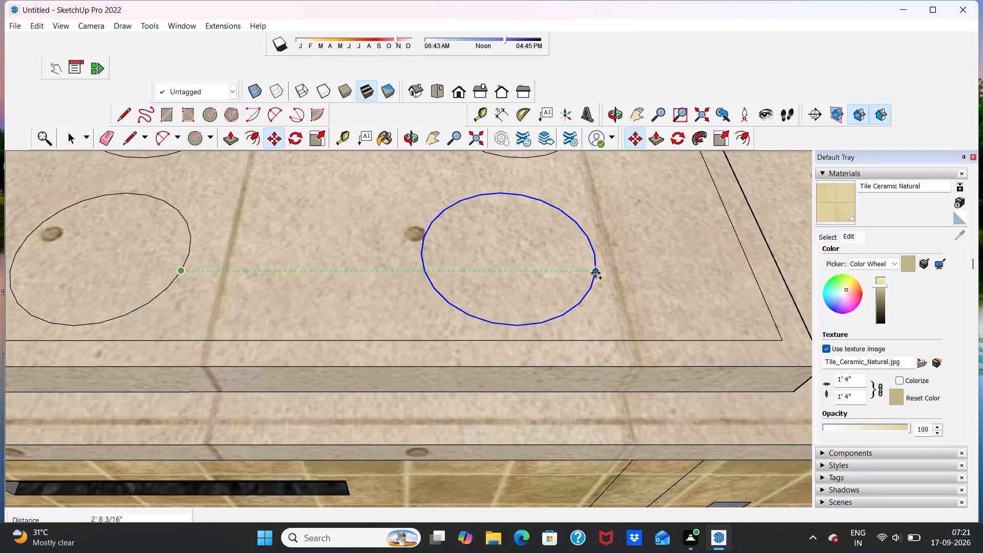
scroll(599, 271, down, 5)
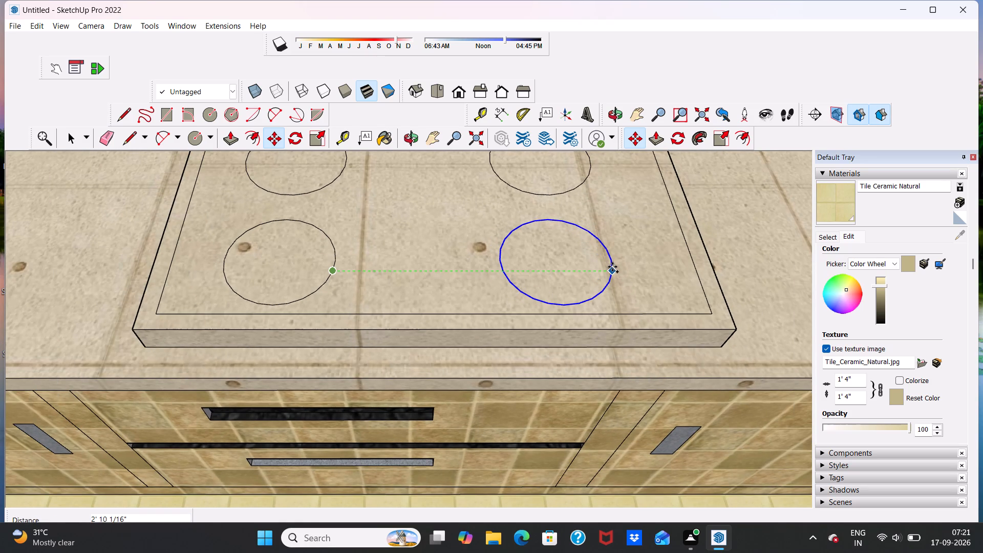
click(612, 267)
key(space)
scroll(597, 264, down, 4)
scroll(586, 260, up, 4)
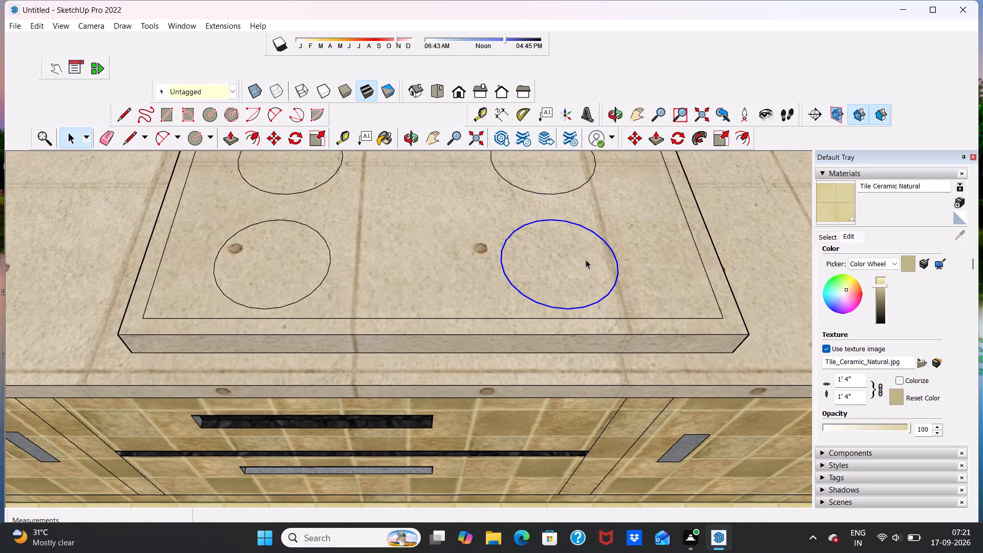
key(space)
scroll(566, 263, down, 13)
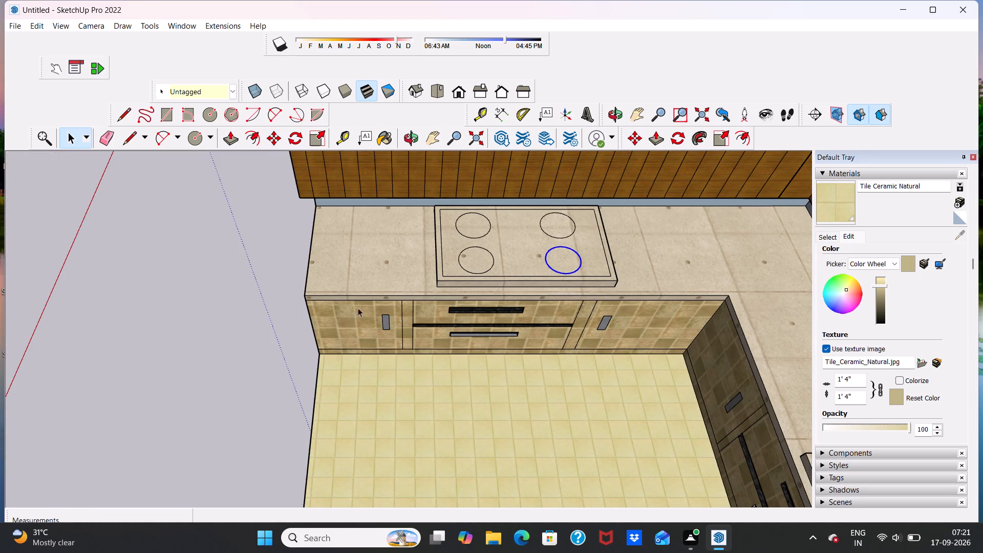
click(262, 336)
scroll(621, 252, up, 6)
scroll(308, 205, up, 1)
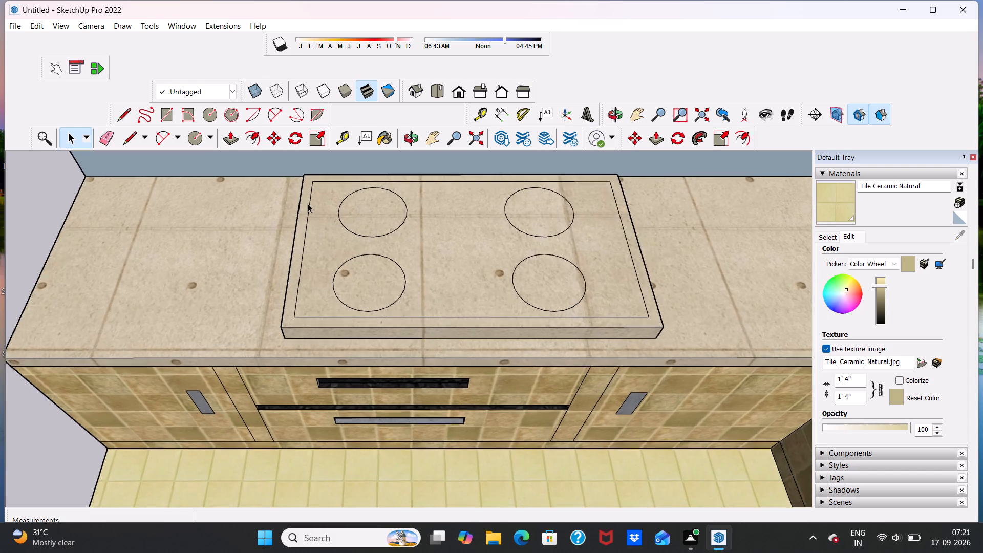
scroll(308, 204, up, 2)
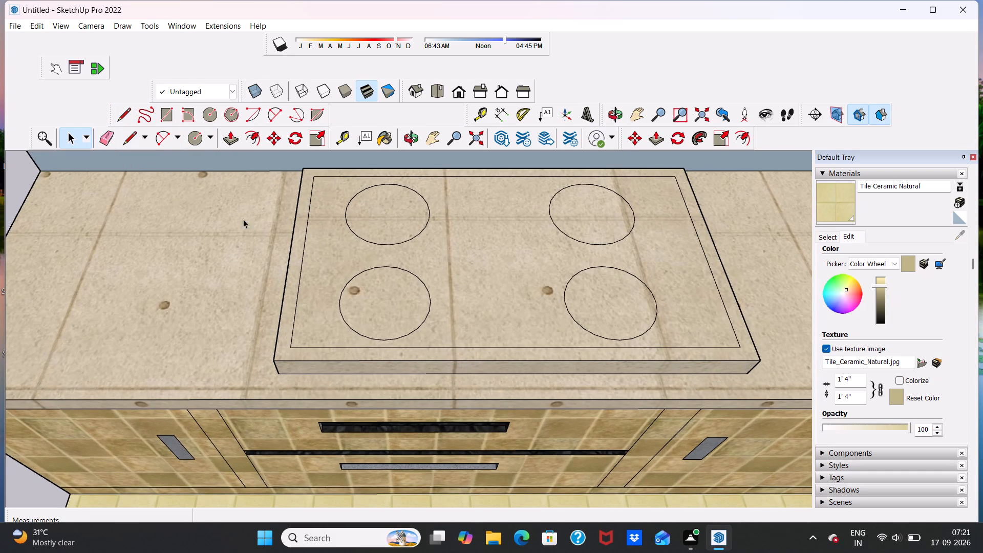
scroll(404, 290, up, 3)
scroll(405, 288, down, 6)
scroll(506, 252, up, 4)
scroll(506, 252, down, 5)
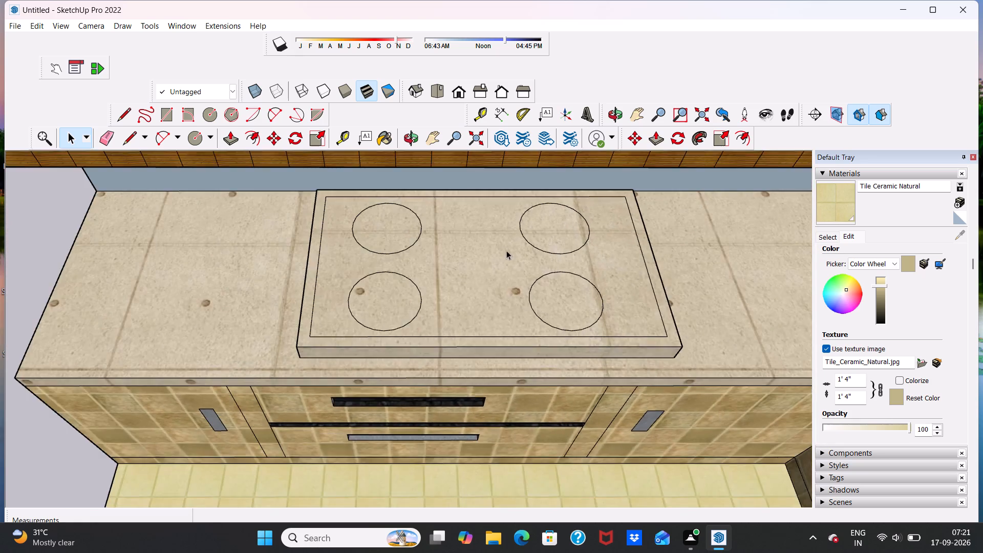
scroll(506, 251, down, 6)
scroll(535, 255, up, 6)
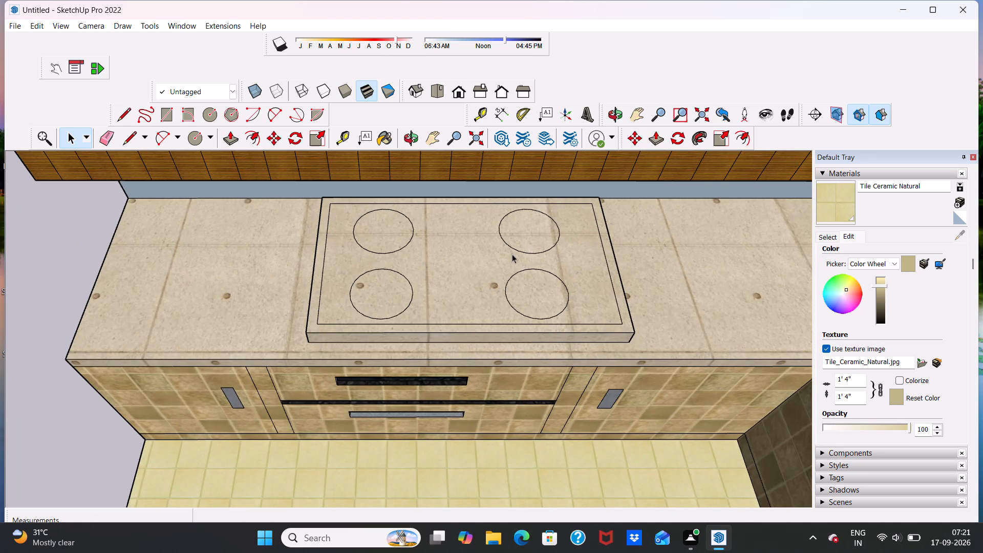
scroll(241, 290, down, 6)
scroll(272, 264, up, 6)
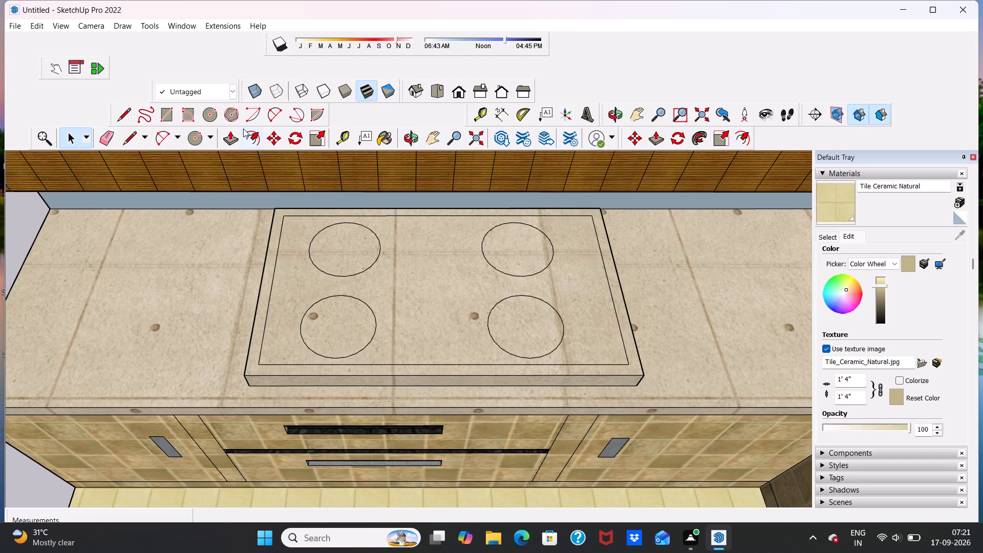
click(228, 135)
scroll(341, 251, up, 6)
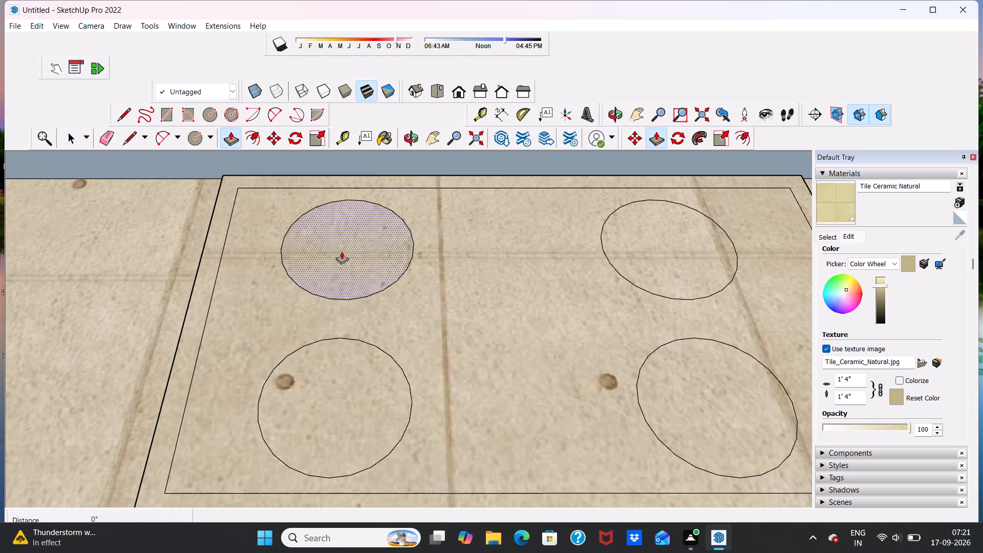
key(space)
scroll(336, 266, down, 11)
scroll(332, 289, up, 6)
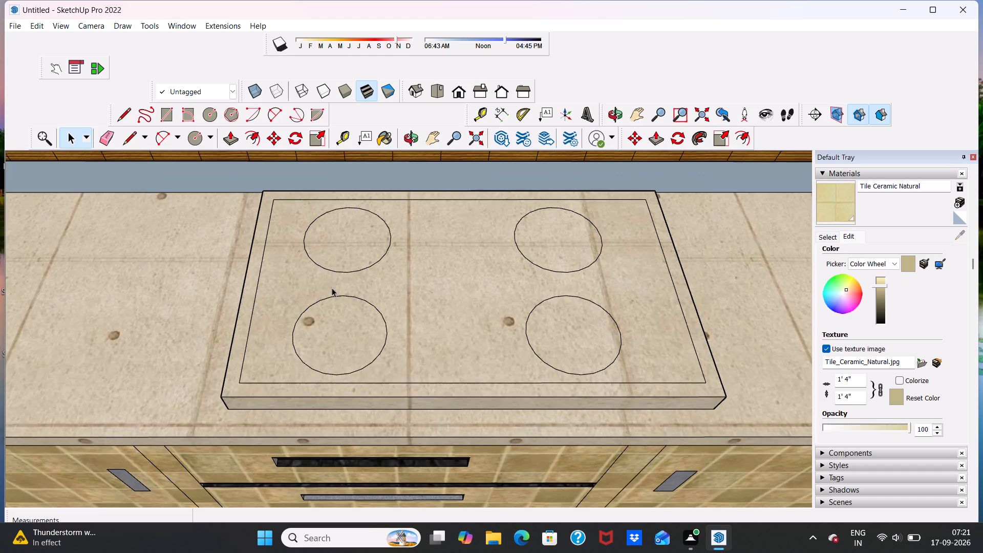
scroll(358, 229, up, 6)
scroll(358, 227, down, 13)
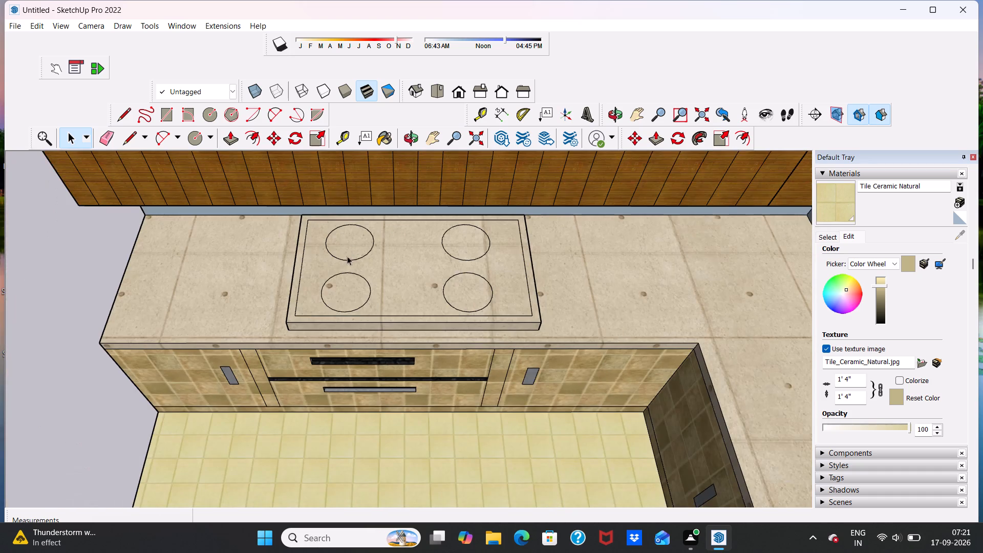
Draw a knob circle about 1 1/8" in radius on the cooktop slab's front face, below the left front burner.
scroll(346, 259, up, 2)
scroll(346, 262, down, 7)
scroll(344, 311, up, 3)
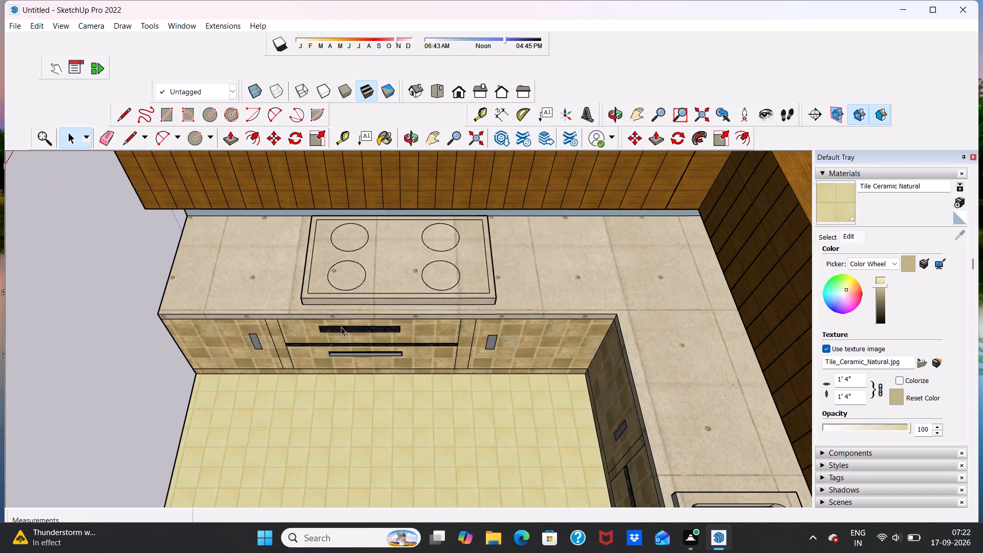
middle_drag(370, 332, 368, 241)
scroll(374, 297, up, 5)
middle_drag(380, 295, 384, 262)
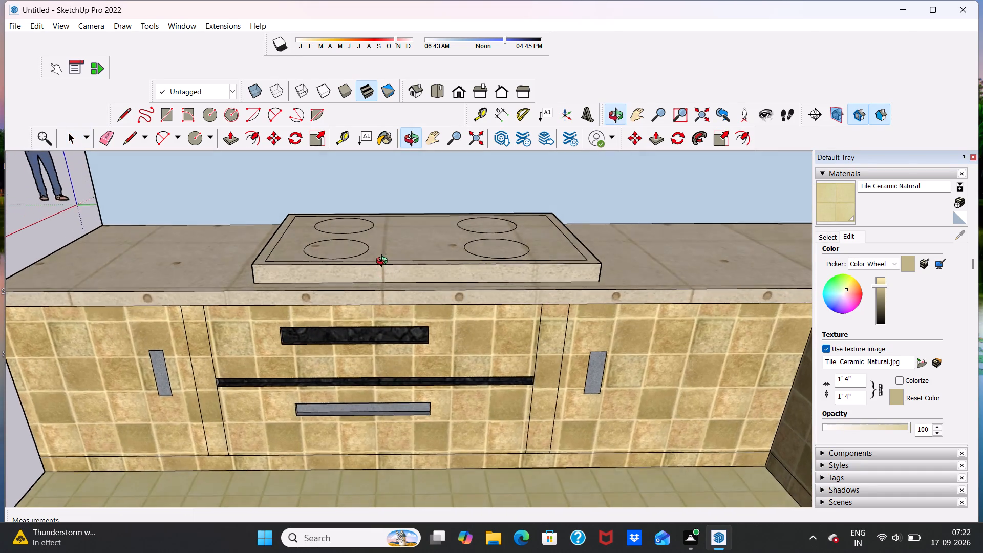
middle_drag(384, 262, 384, 261)
scroll(370, 283, up, 4)
click(205, 109)
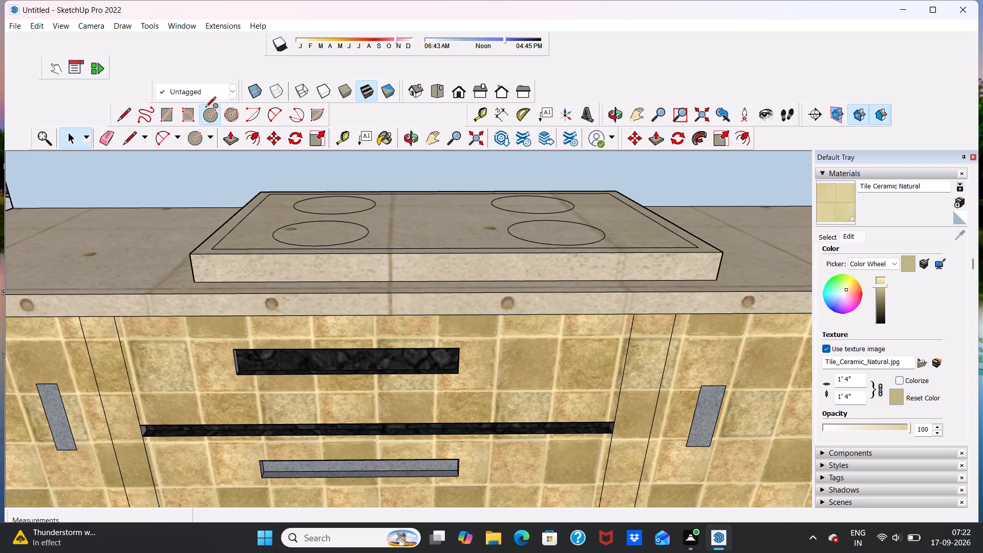
scroll(348, 281, up, 9)
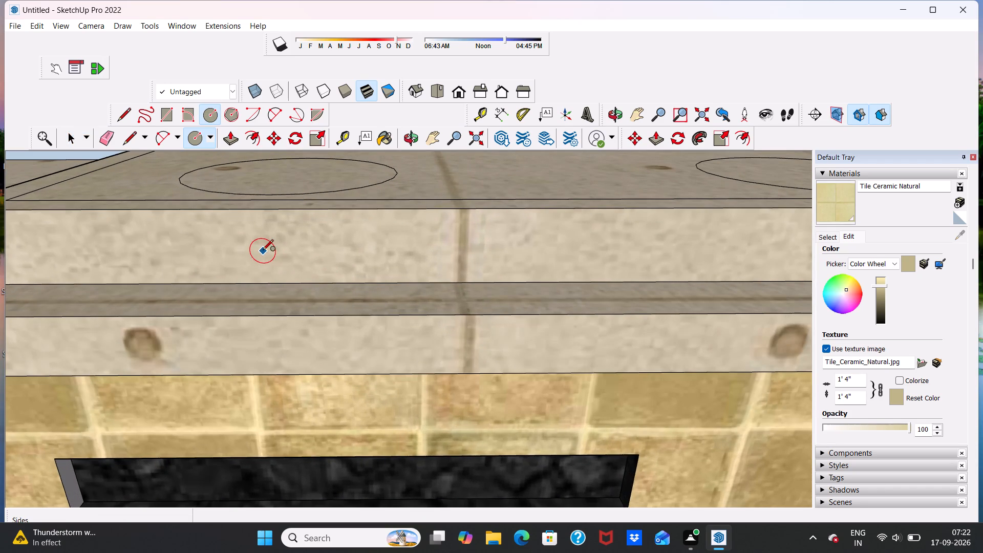
scroll(273, 263, down, 10)
scroll(271, 256, up, 5)
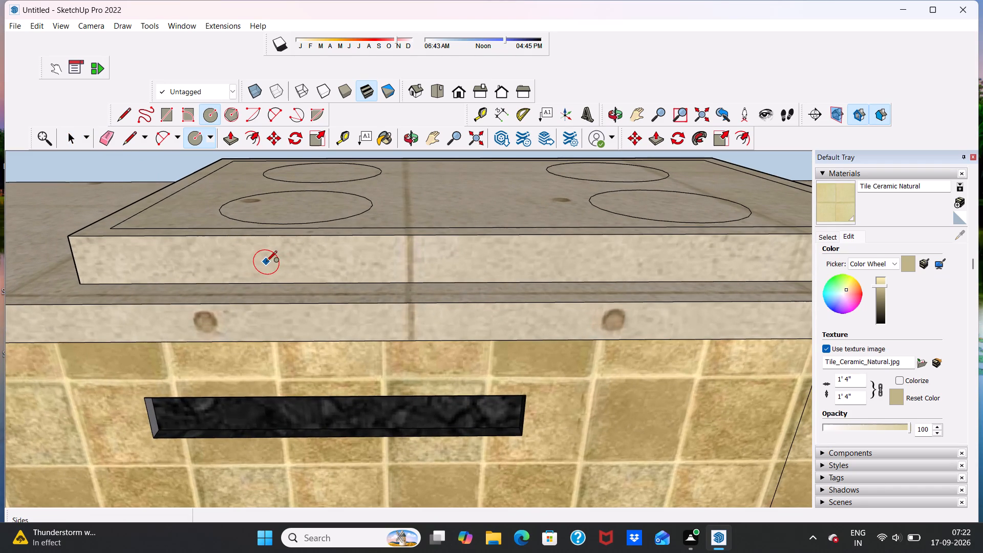
click(287, 262)
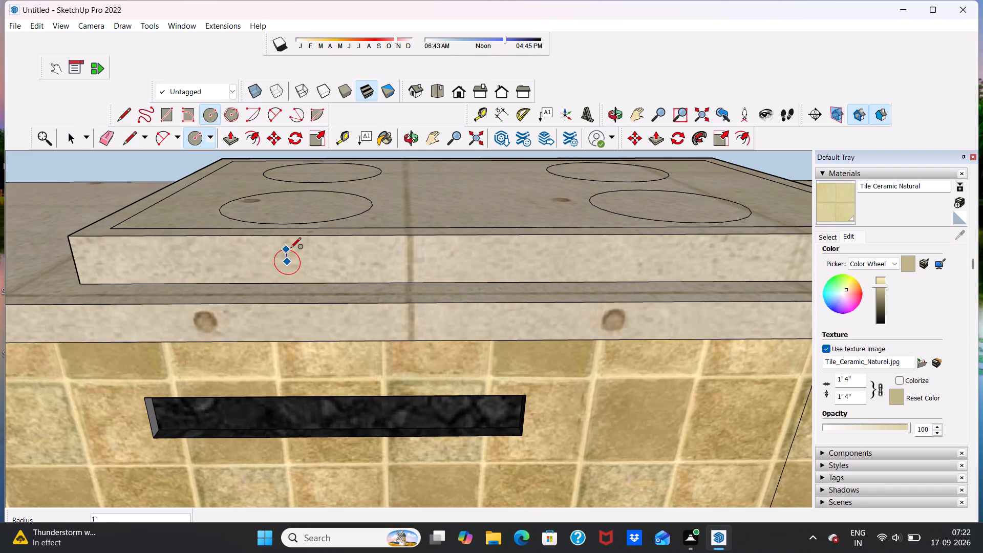
click(291, 248)
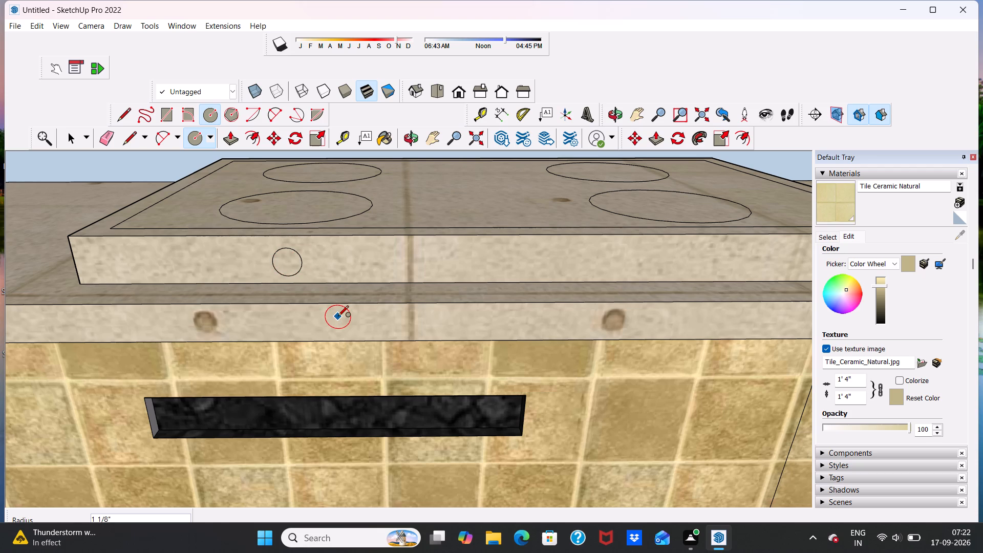
key(space)
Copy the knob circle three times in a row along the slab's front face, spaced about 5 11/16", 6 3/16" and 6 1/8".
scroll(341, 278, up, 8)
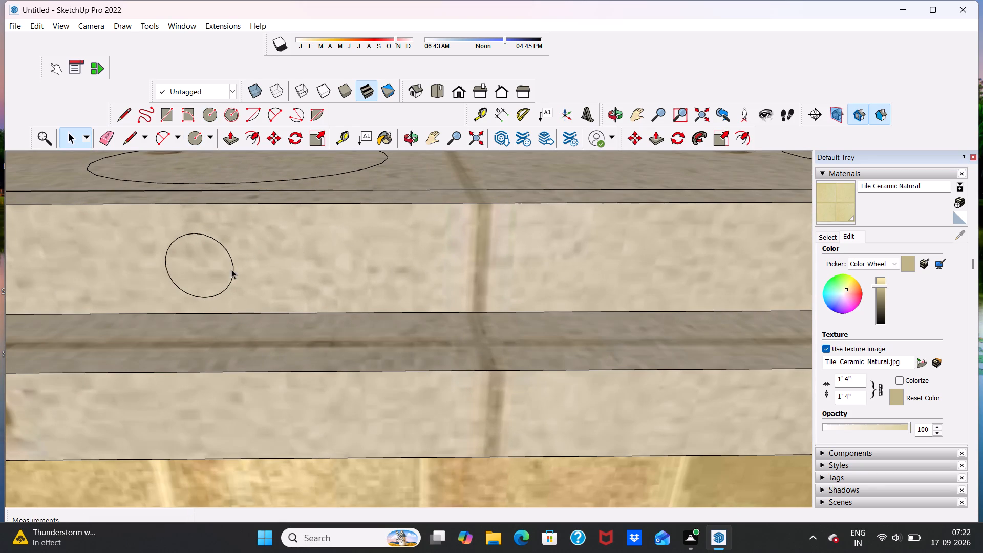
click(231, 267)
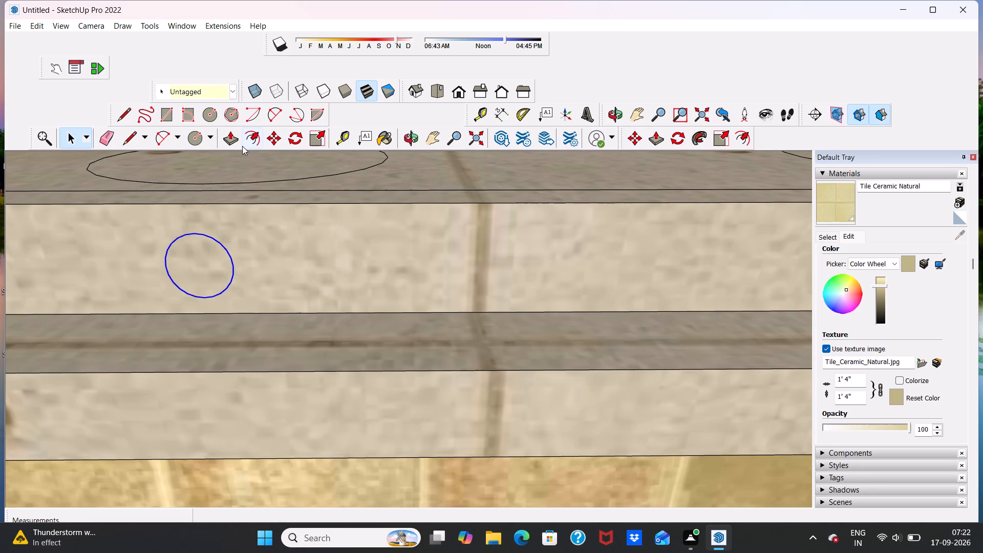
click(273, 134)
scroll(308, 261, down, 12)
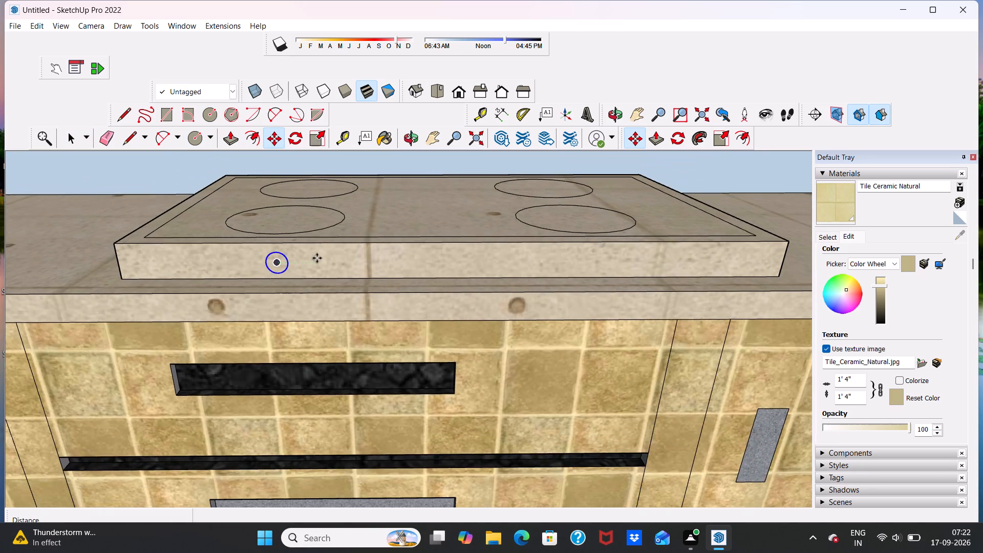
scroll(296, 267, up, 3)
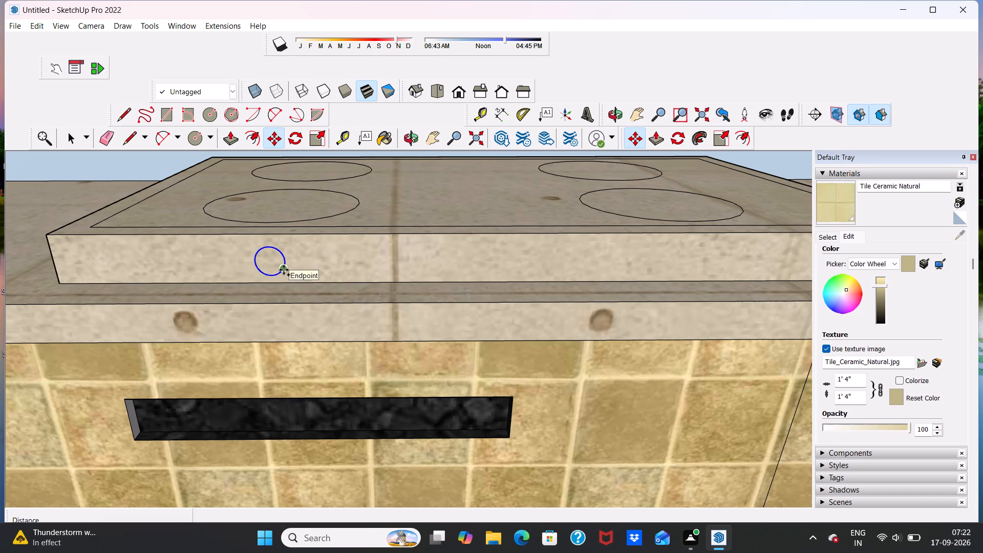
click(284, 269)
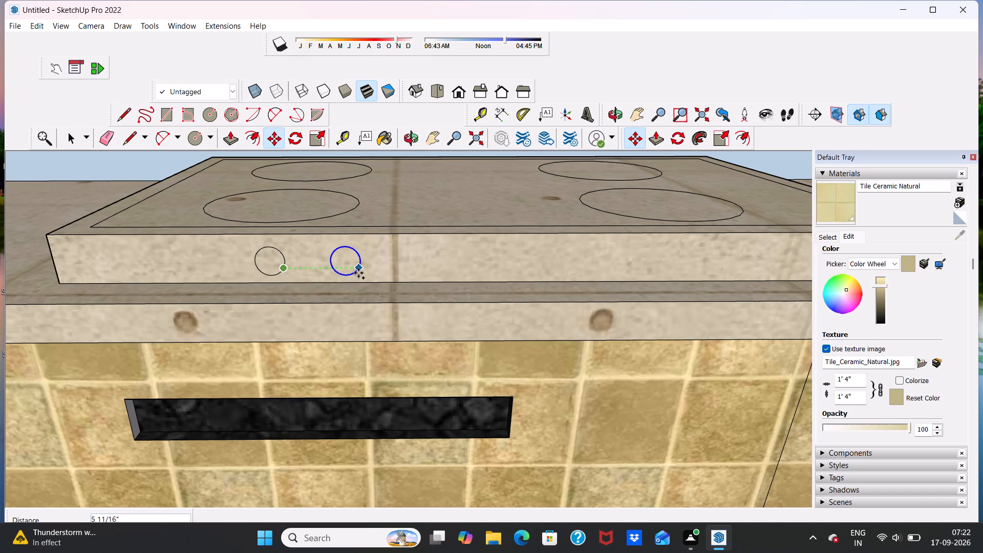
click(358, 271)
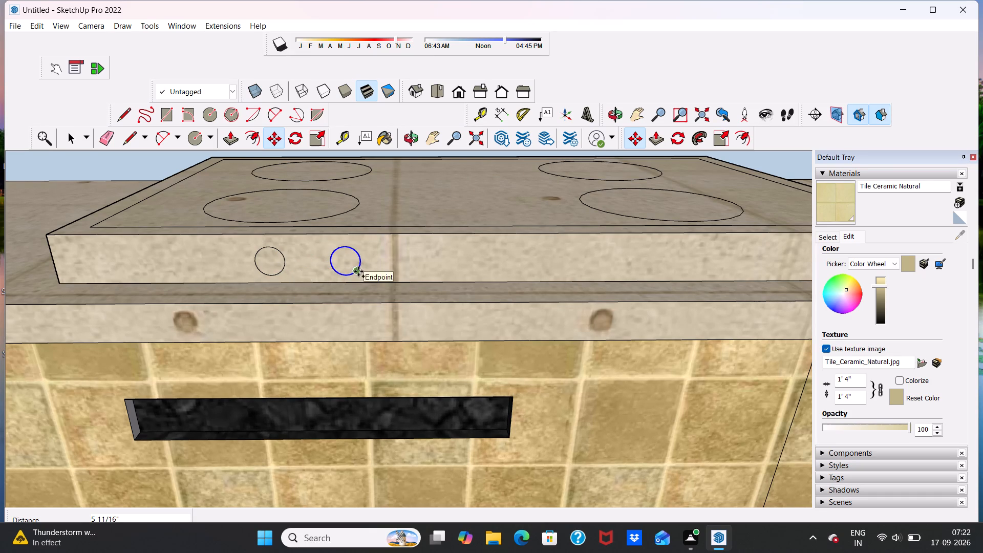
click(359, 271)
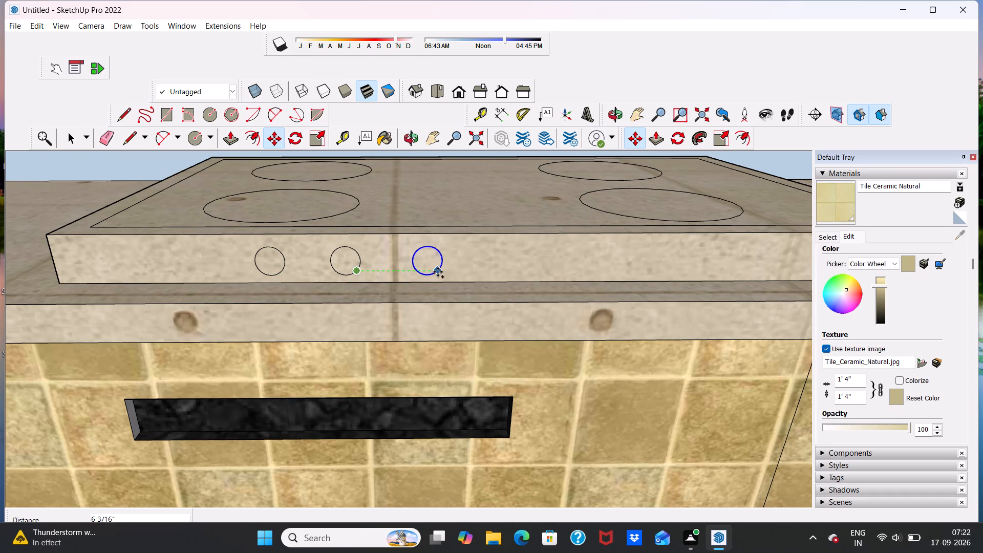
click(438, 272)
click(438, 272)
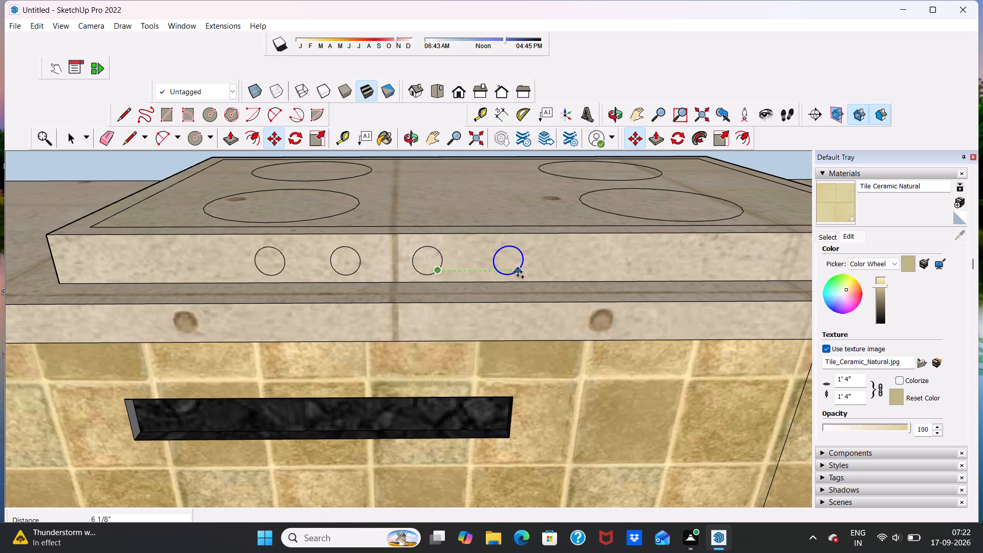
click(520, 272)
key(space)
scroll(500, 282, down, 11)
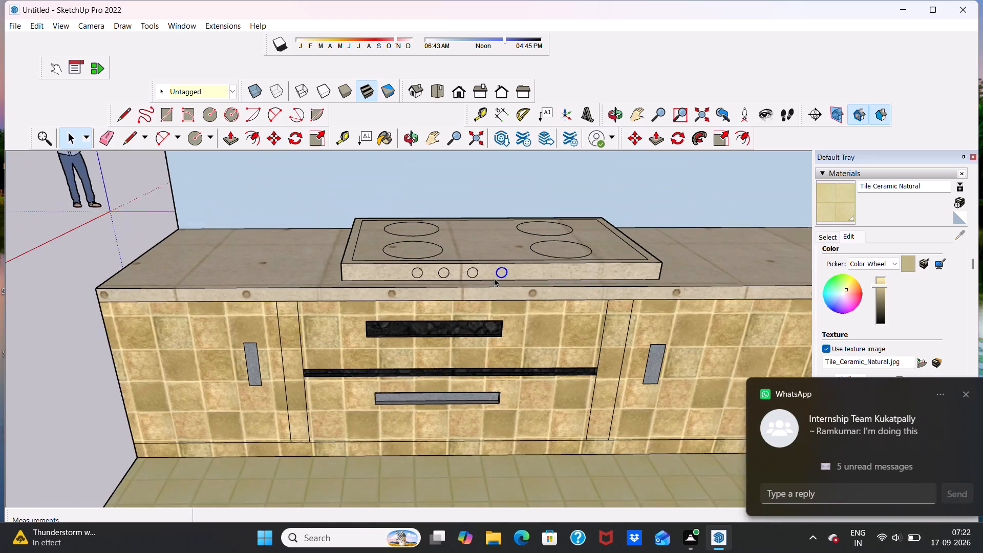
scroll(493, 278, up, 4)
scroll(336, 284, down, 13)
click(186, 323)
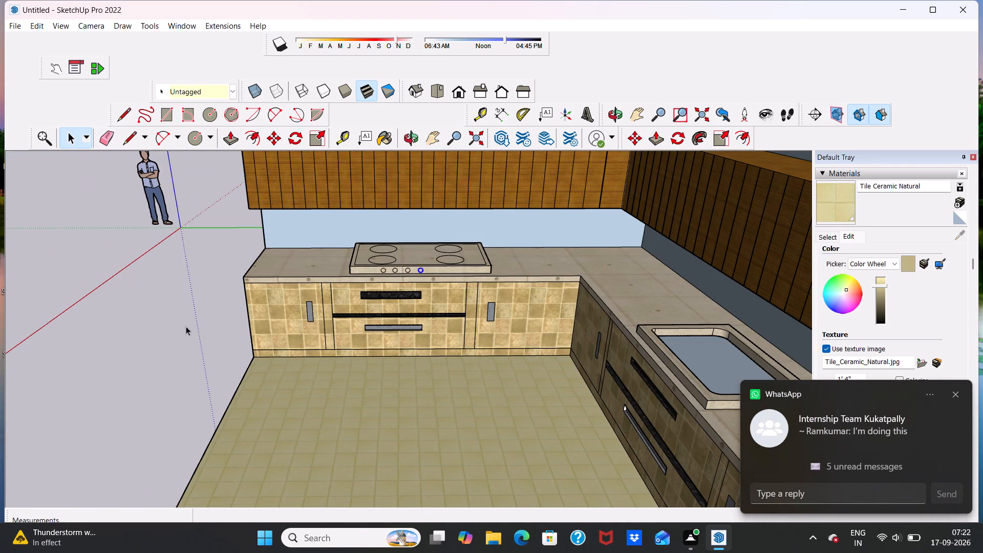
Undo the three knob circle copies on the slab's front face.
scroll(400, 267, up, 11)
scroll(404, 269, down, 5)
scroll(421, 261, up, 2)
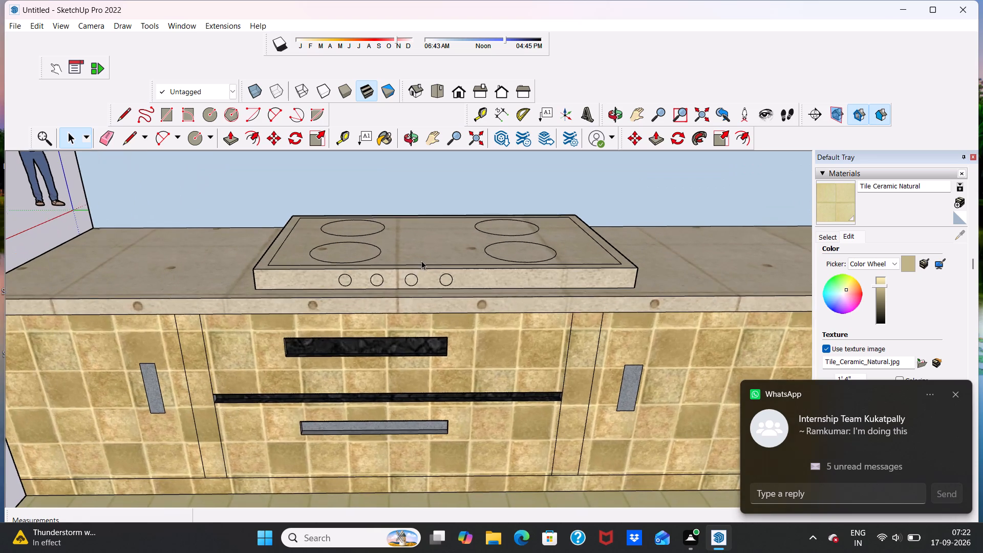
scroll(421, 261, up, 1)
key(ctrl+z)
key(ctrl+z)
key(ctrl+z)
Move the knob circle about 8" along the slab's front face towards its middle.
scroll(361, 282, up, 9)
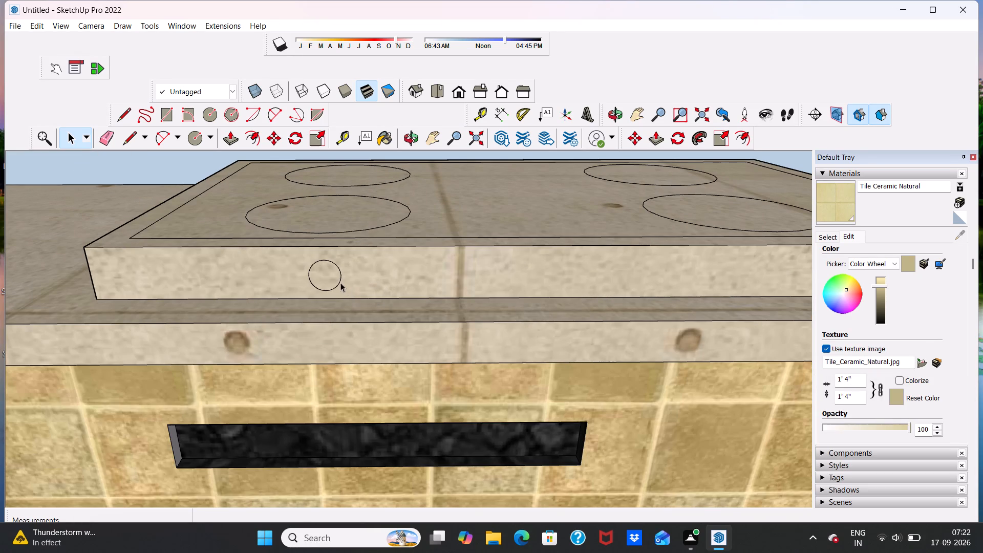
click(338, 282)
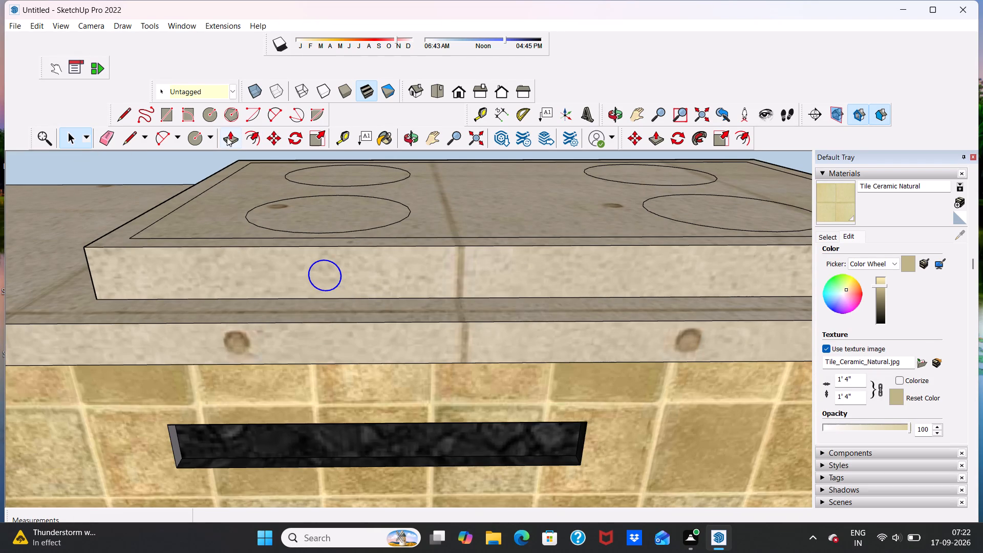
click(273, 132)
scroll(358, 258, down, 6)
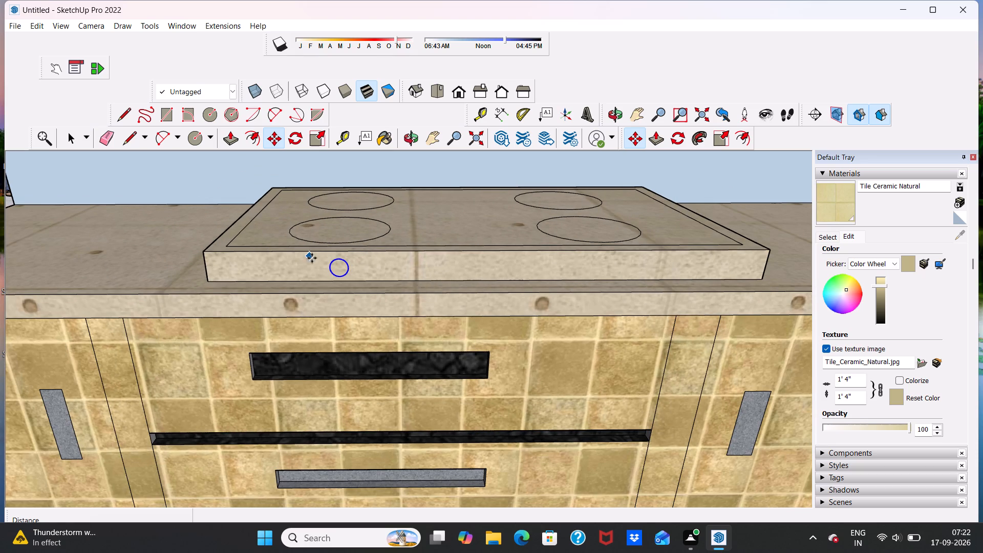
click(350, 269)
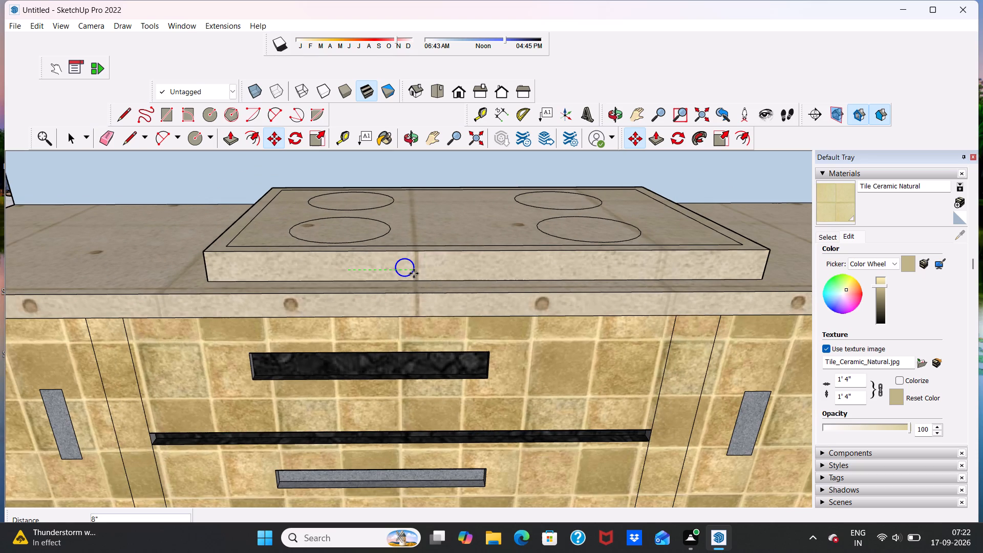
click(414, 273)
Copy the knob circle three times along the slab's front face to make a row of four, first two spacings about 5 9/16" and 5 3/16".
scroll(414, 275, up, 5)
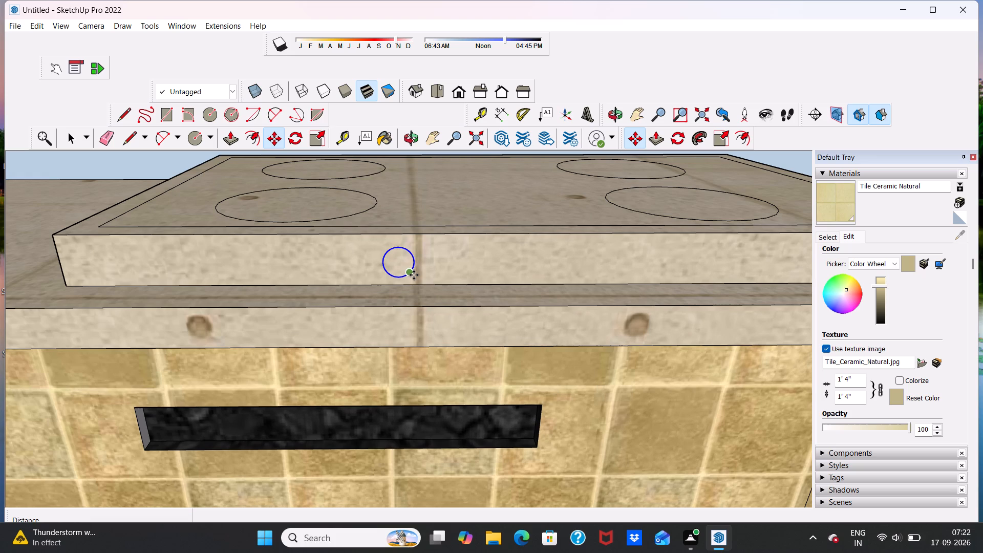
click(414, 275)
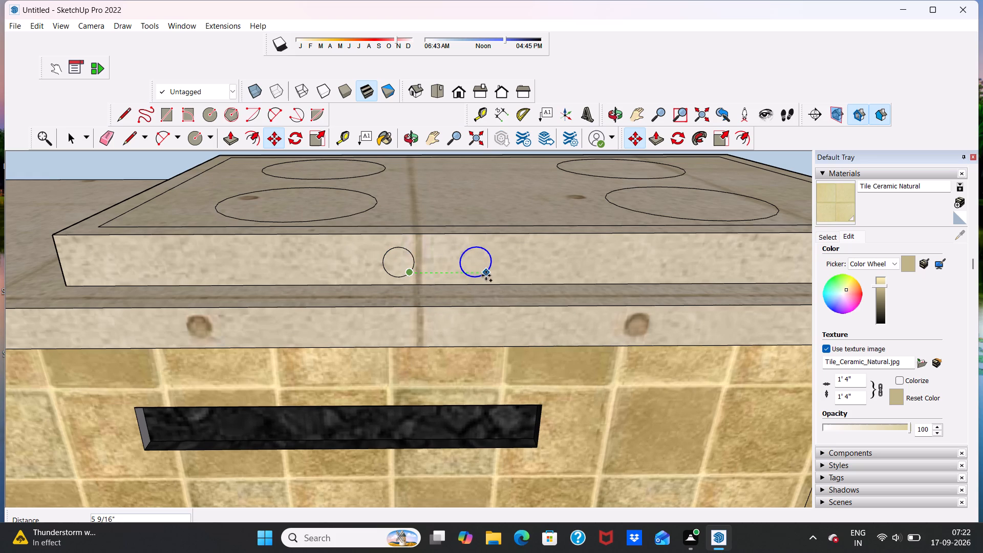
click(486, 275)
click(486, 276)
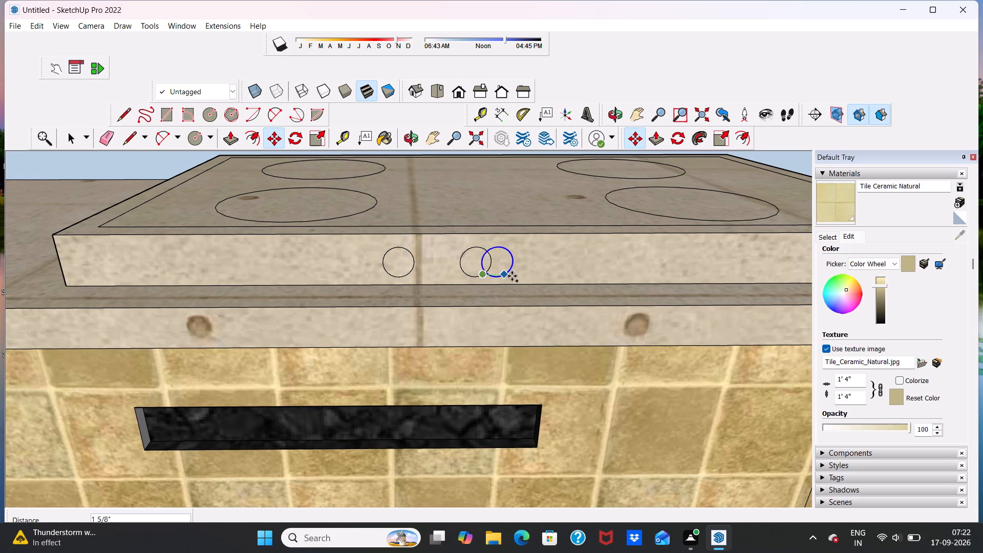
click(553, 272)
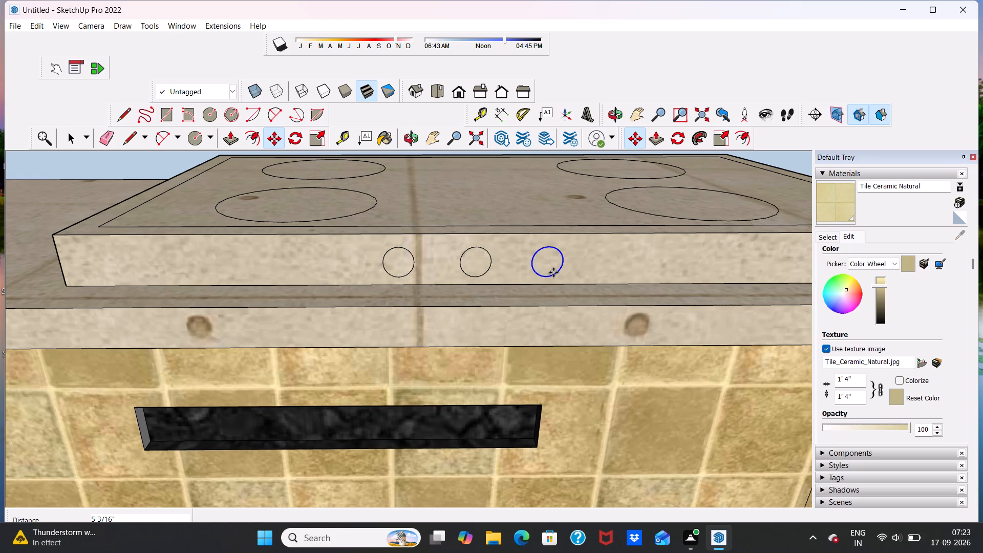
click(553, 272)
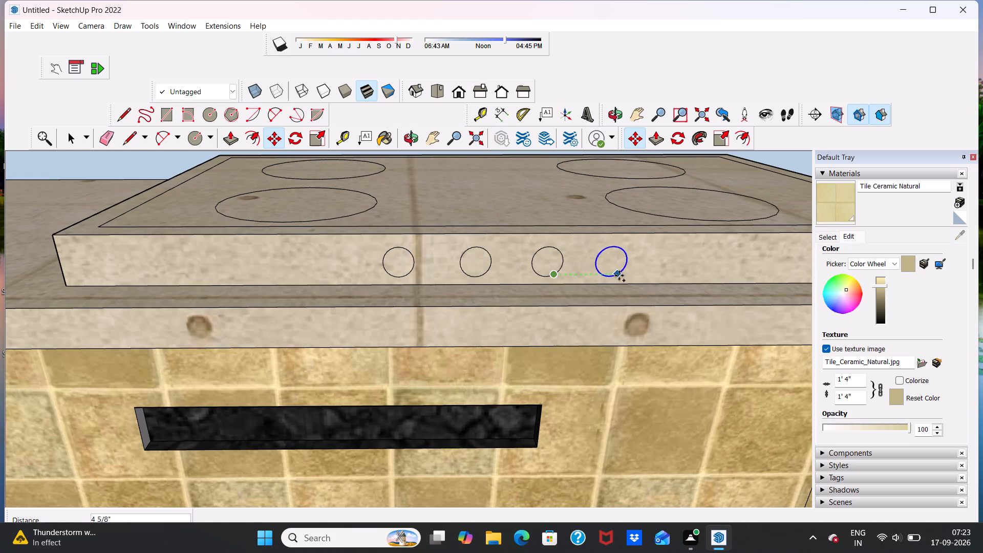
click(629, 278)
key(space)
scroll(576, 262, down, 3)
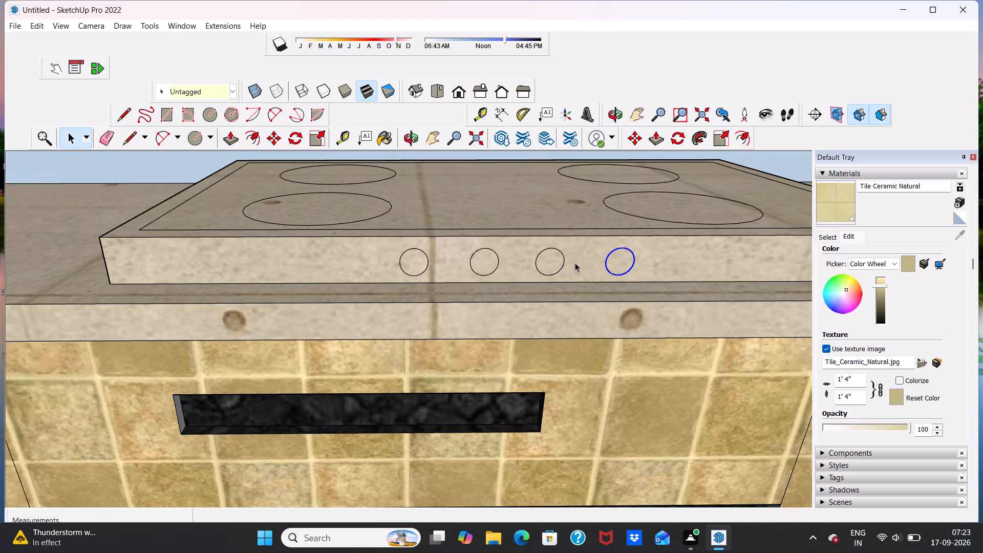
scroll(575, 263, down, 11)
click(145, 322)
scroll(298, 309, down, 7)
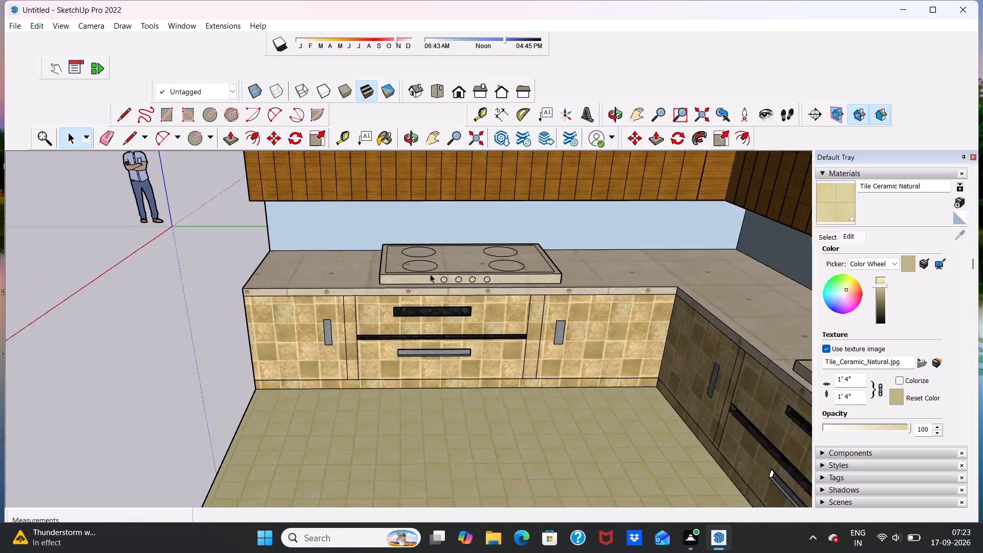
Browse the material collections and open Asphalt and Concrete.
scroll(459, 260, up, 13)
scroll(443, 288, down, 8)
scroll(454, 310, up, 3)
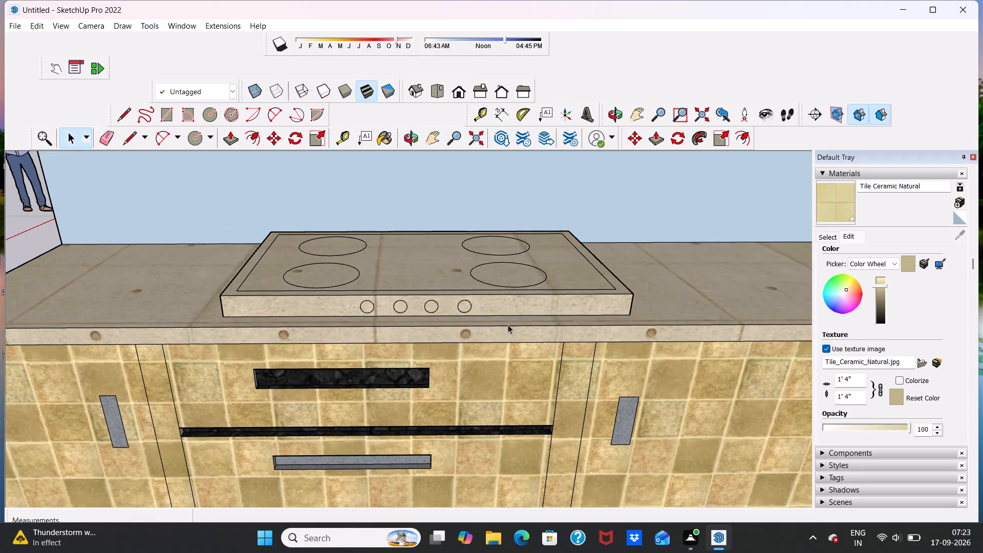
click(825, 238)
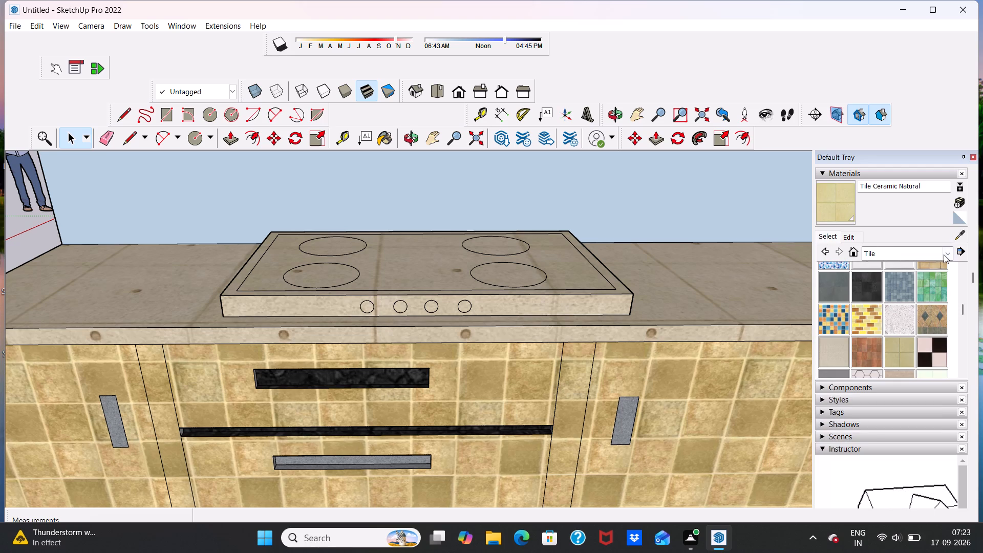
click(945, 252)
click(941, 296)
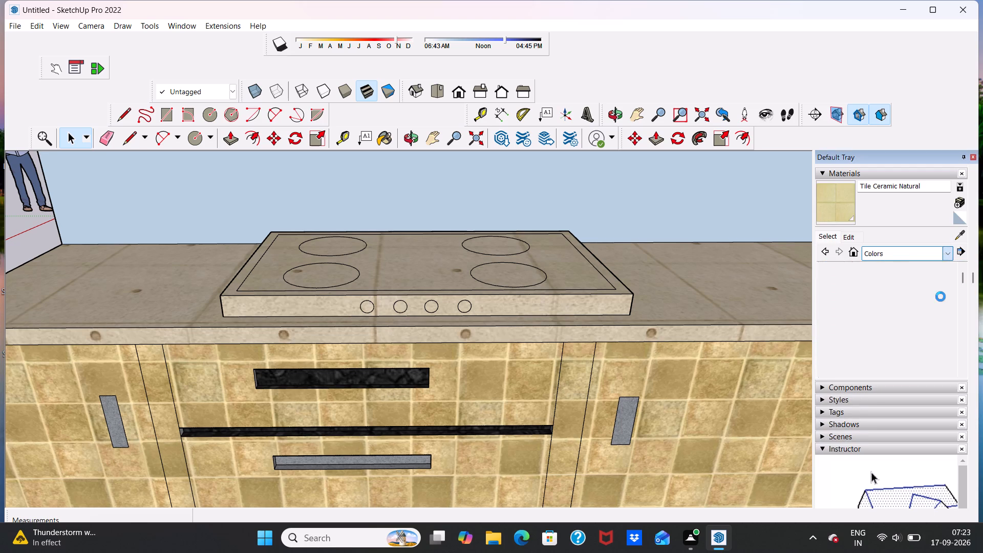
click(947, 256)
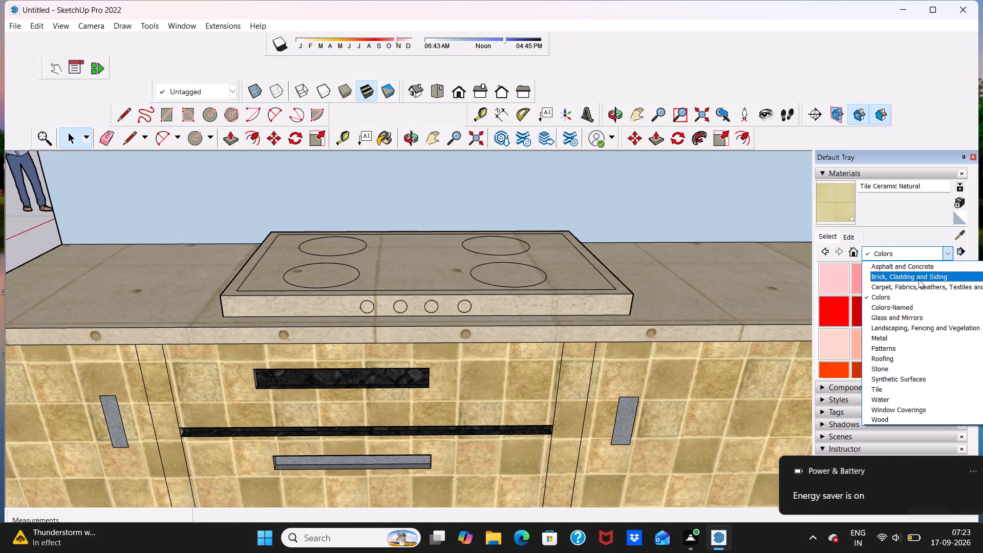
click(907, 269)
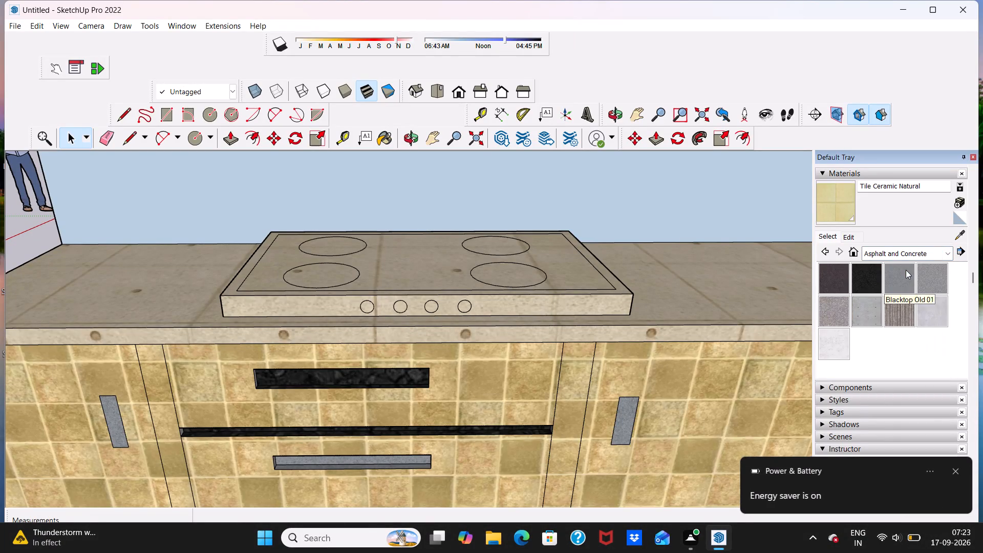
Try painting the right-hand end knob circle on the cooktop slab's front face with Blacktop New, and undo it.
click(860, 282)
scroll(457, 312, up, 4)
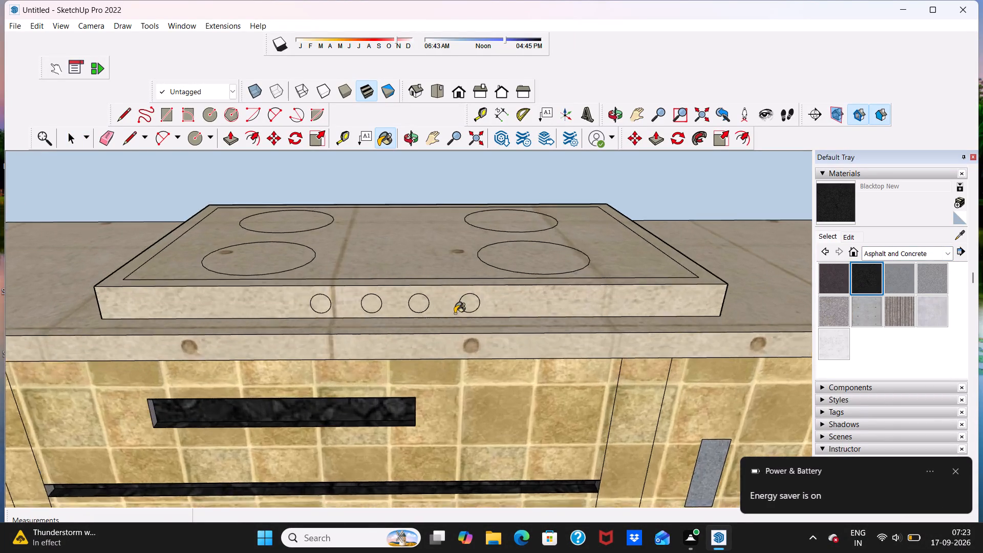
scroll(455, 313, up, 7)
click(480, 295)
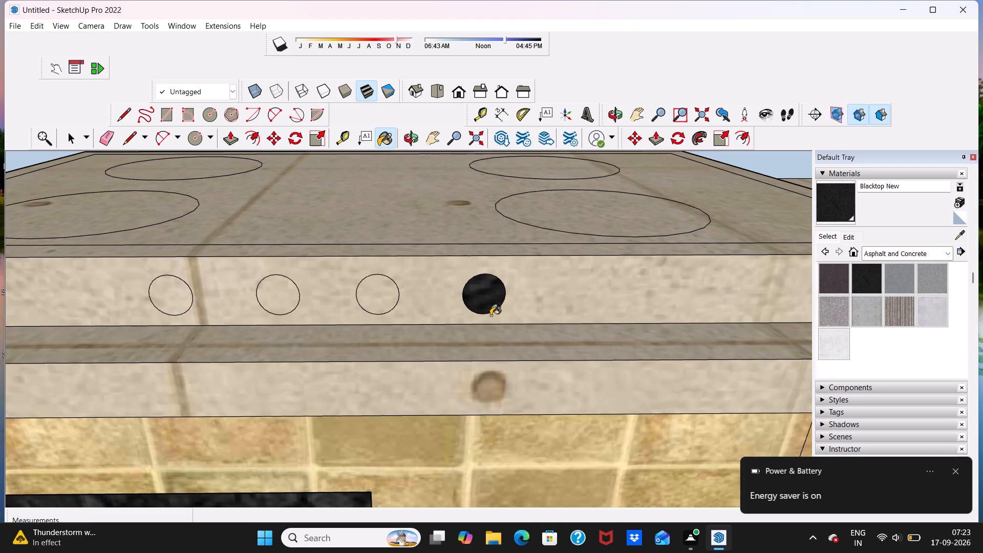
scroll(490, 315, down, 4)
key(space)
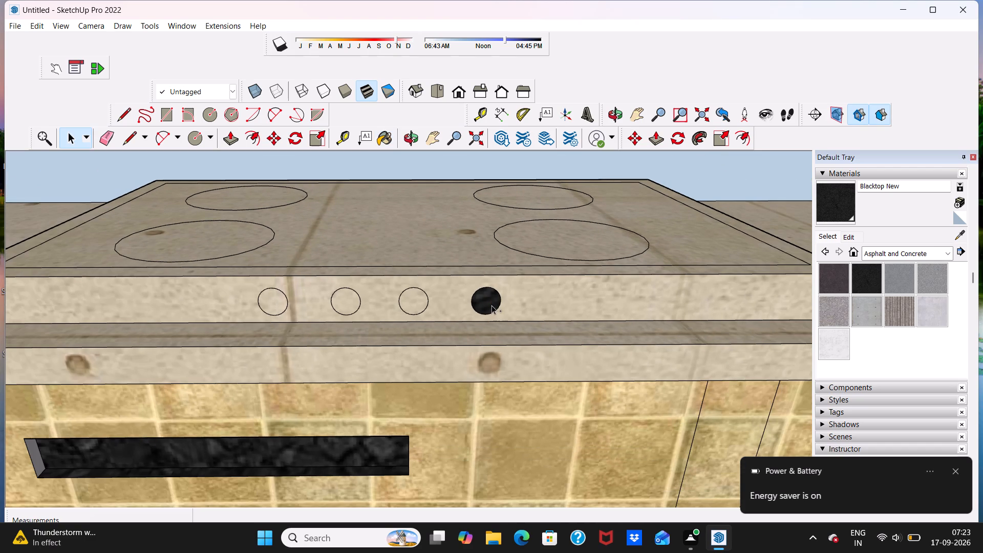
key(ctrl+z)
Push/Pull the two right-hand knob circles about 7/16" out from the slab's front face, matching the second to the first.
middle_drag(542, 278, 440, 318)
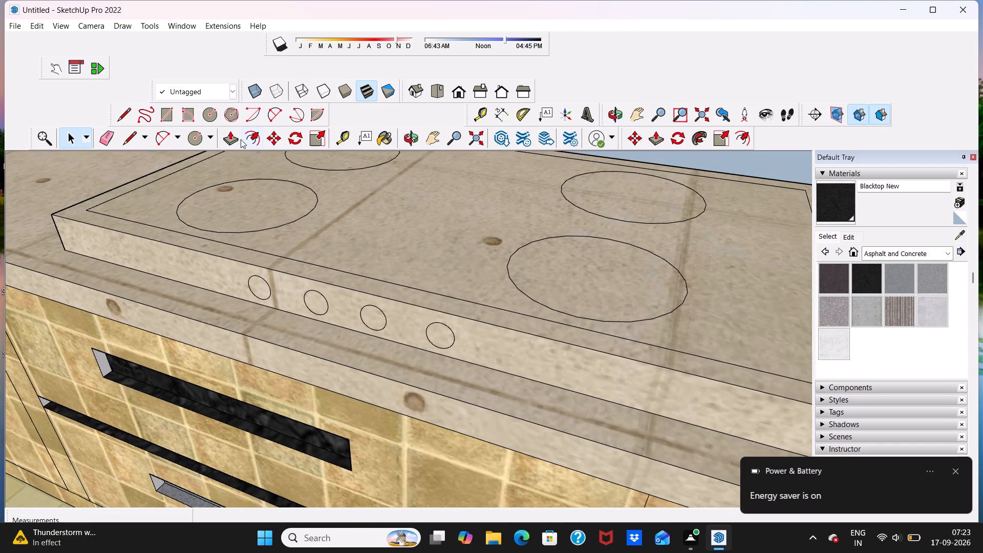
click(232, 135)
scroll(480, 341, up, 9)
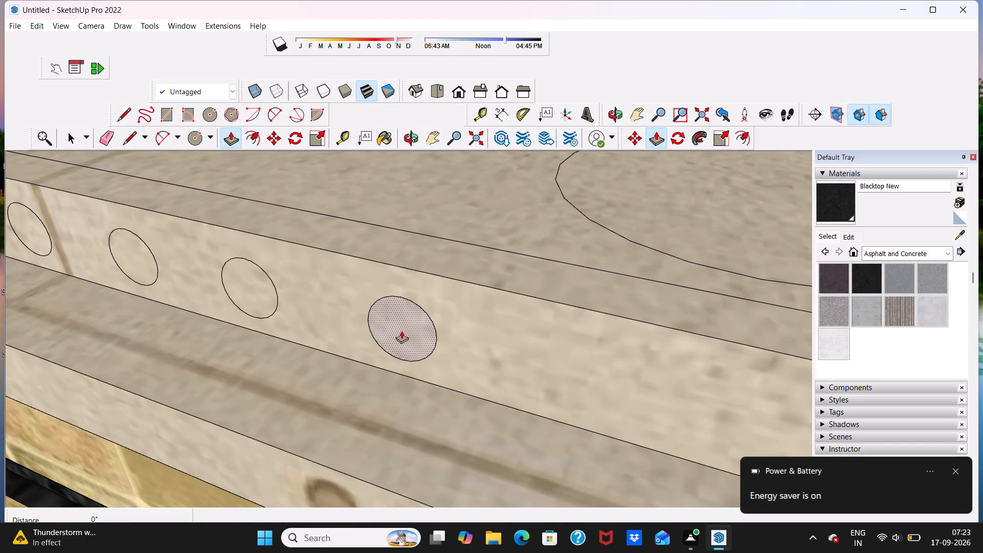
click(403, 329)
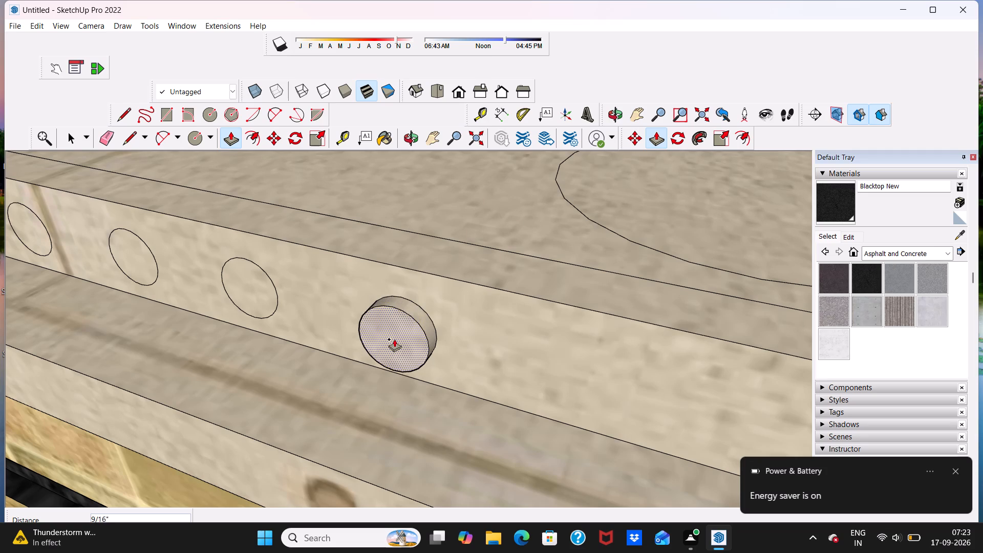
click(393, 334)
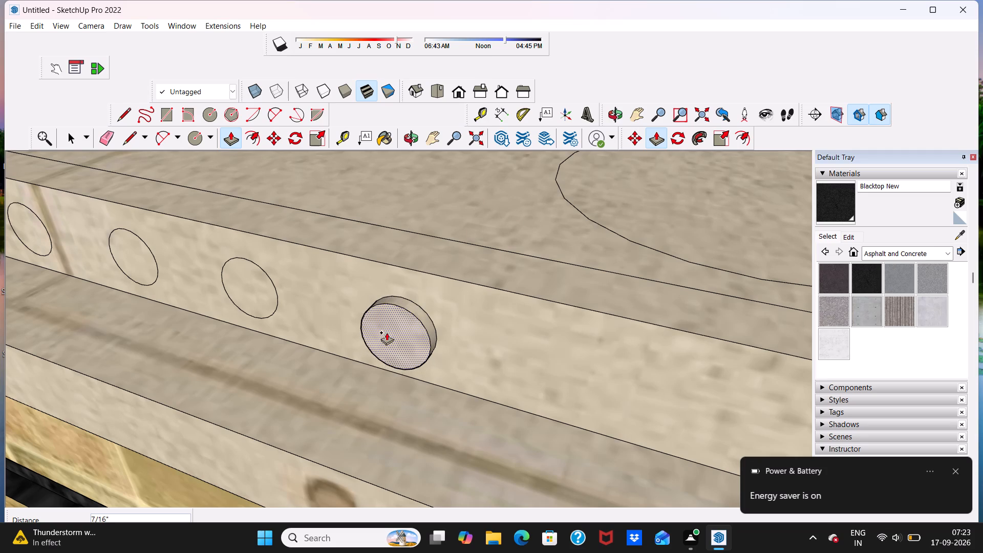
click(259, 288)
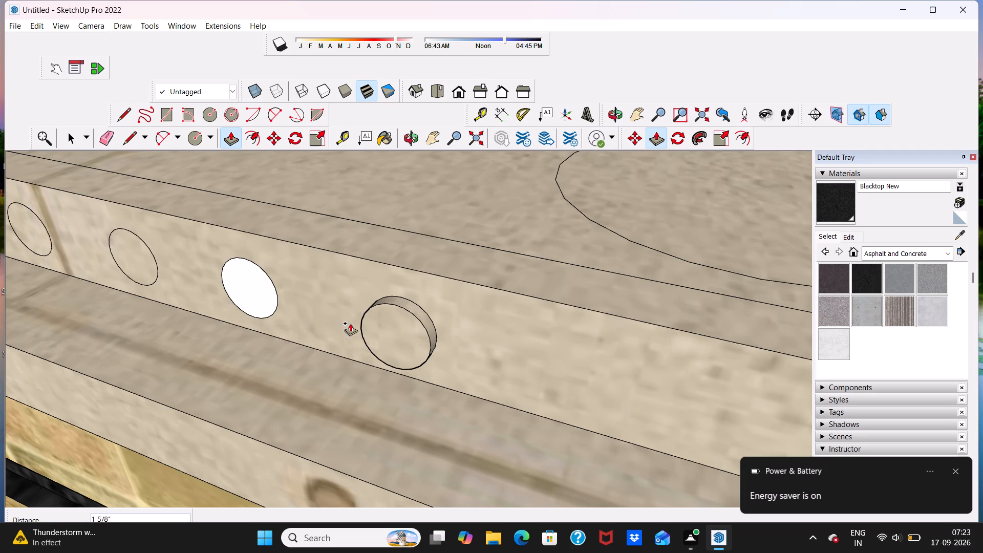
click(363, 322)
scroll(389, 309, down, 6)
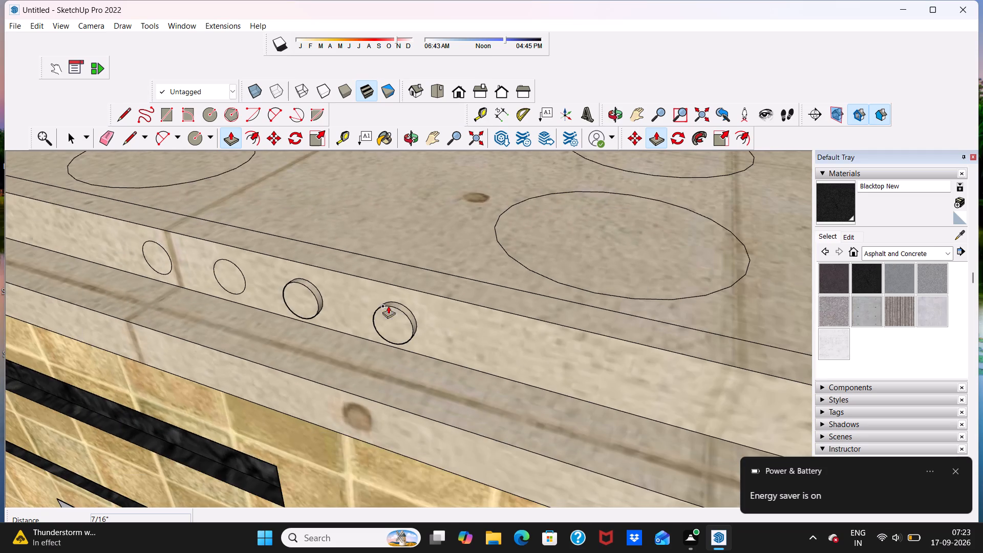
Push/Pull the two remaining knob circles out to the same depth as the finished knobs, about 7/16".
scroll(244, 266, up, 6)
click(225, 276)
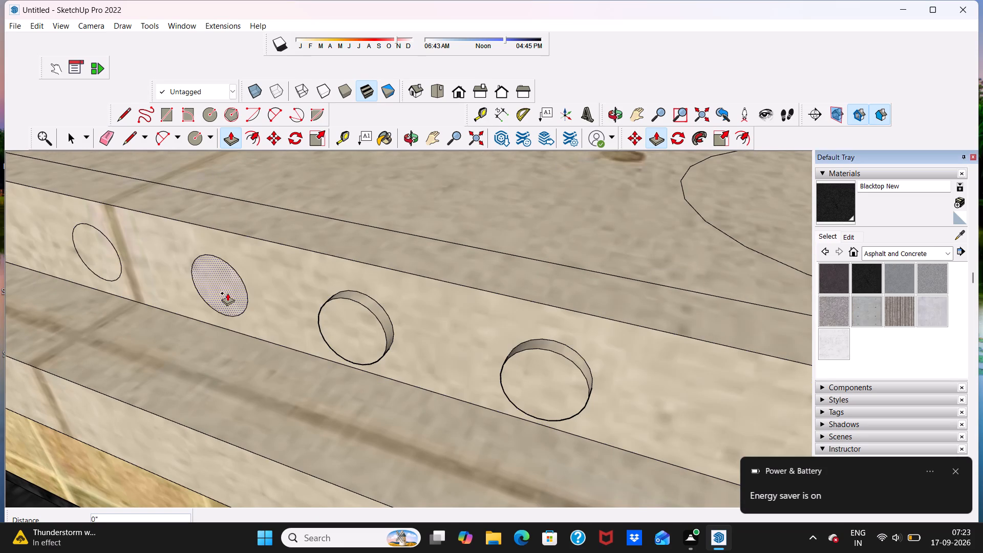
click(222, 286)
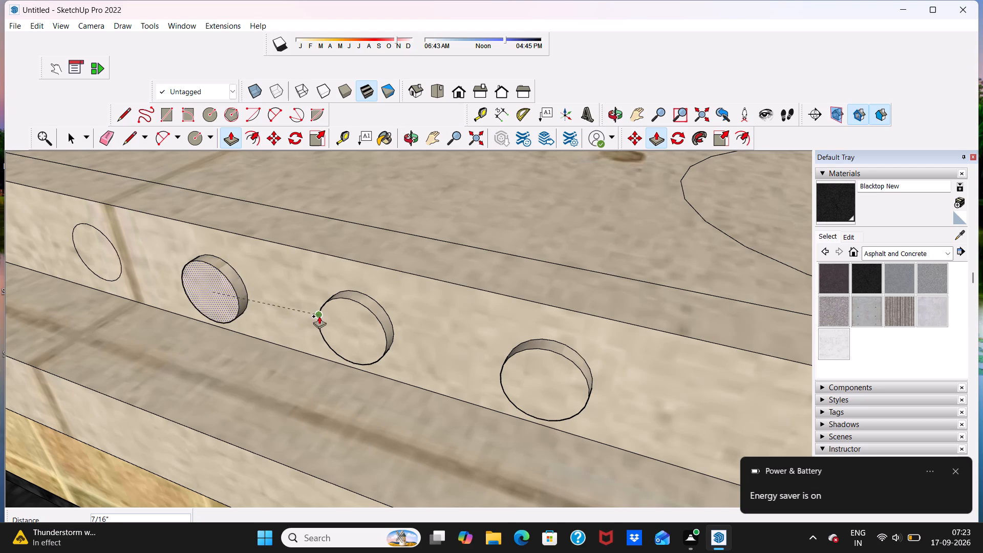
click(319, 314)
scroll(339, 306, down, 10)
scroll(221, 268, up, 10)
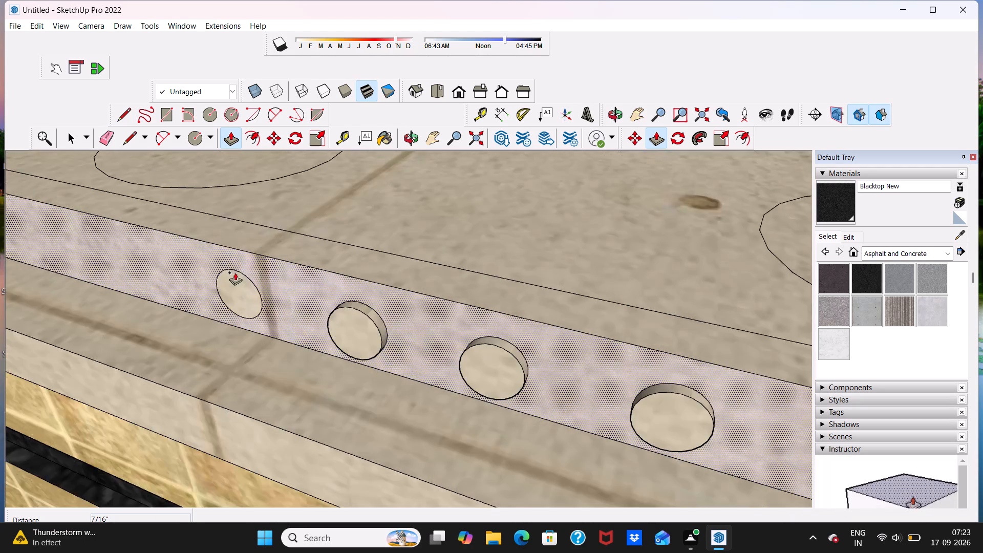
scroll(235, 272, up, 3)
click(240, 288)
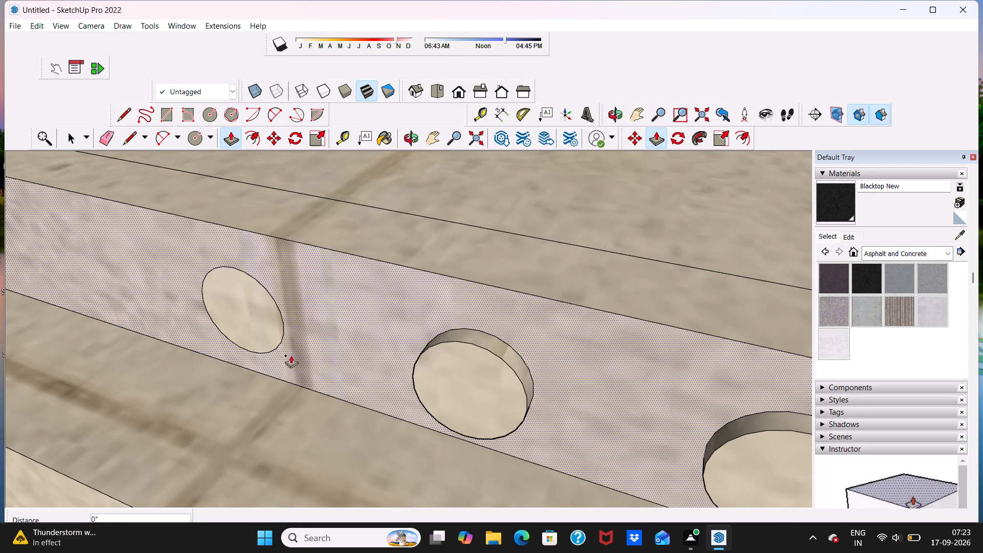
key(space)
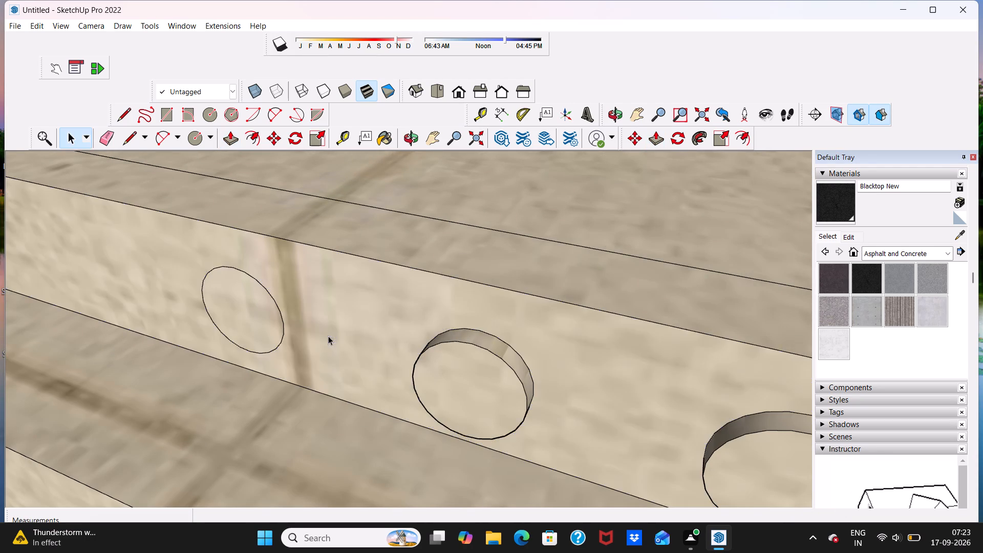
scroll(323, 322, down, 9)
click(232, 140)
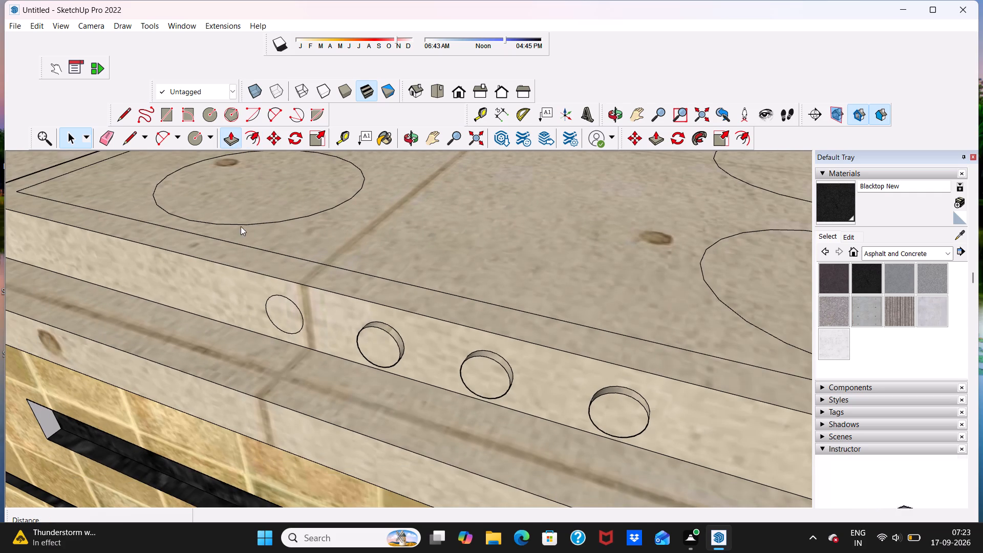
scroll(290, 313, up, 4)
click(290, 313)
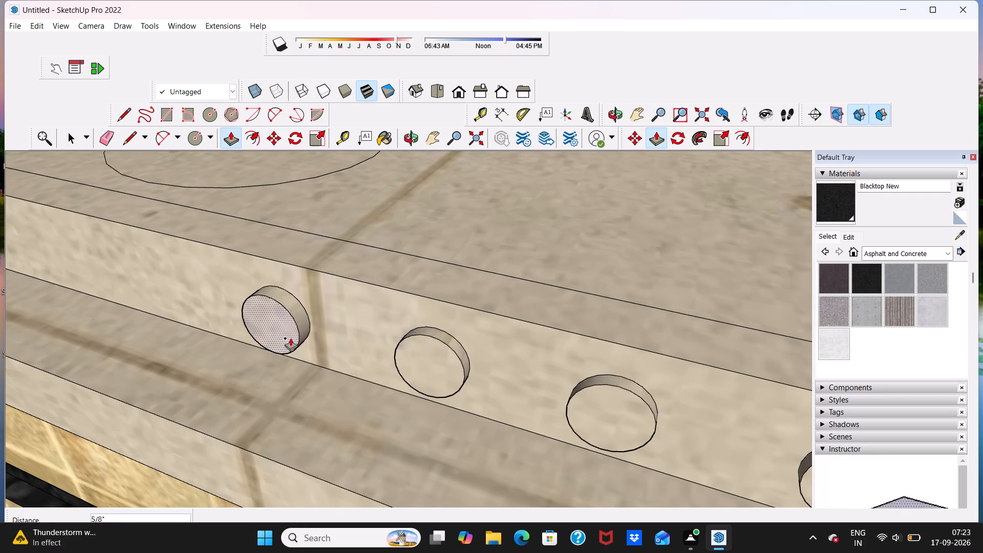
click(394, 360)
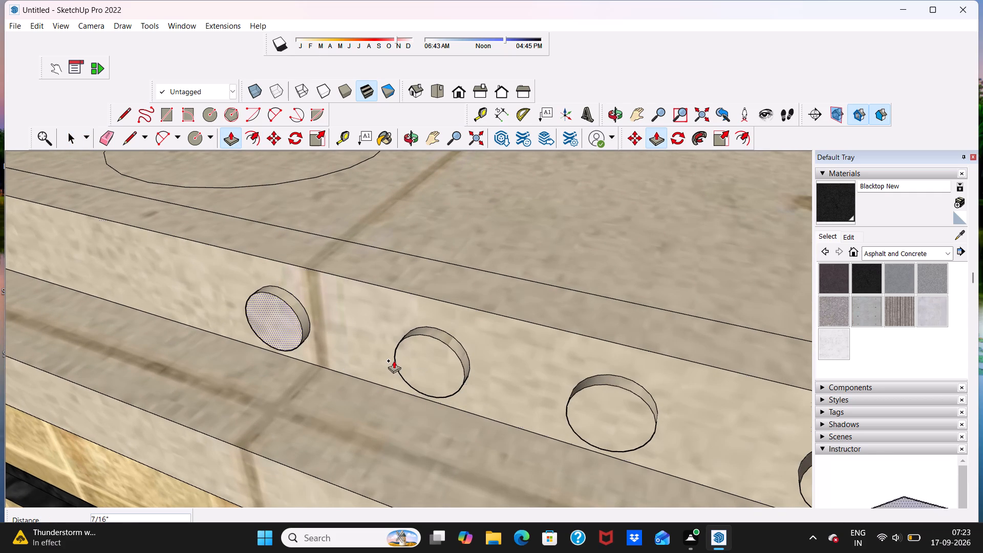
key(space)
Paint the cooktop's inner top surface around the burners and the slab's front face with Blacktop New.
scroll(389, 357, down, 15)
middle_drag(345, 377, 357, 367)
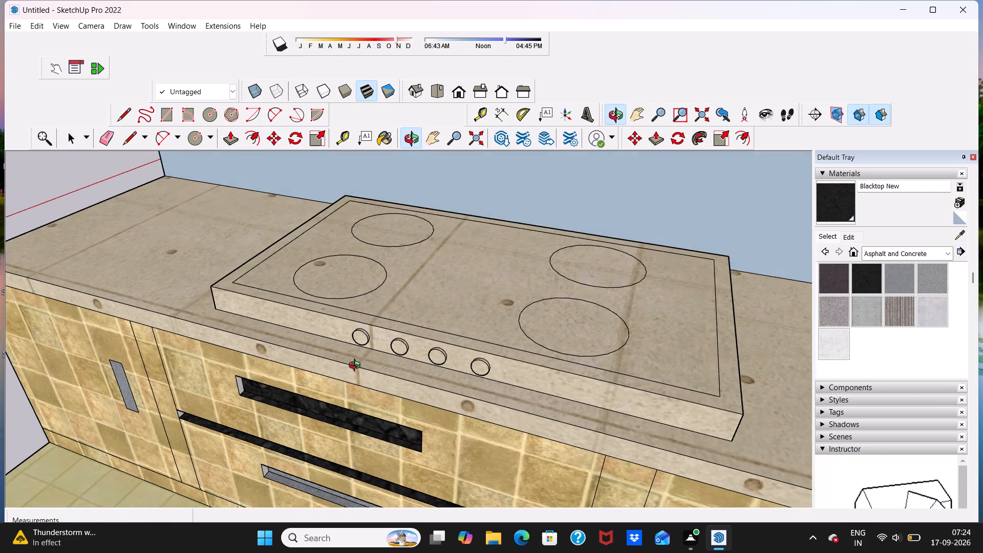
middle_drag(357, 367, 376, 401)
scroll(391, 290, down, 5)
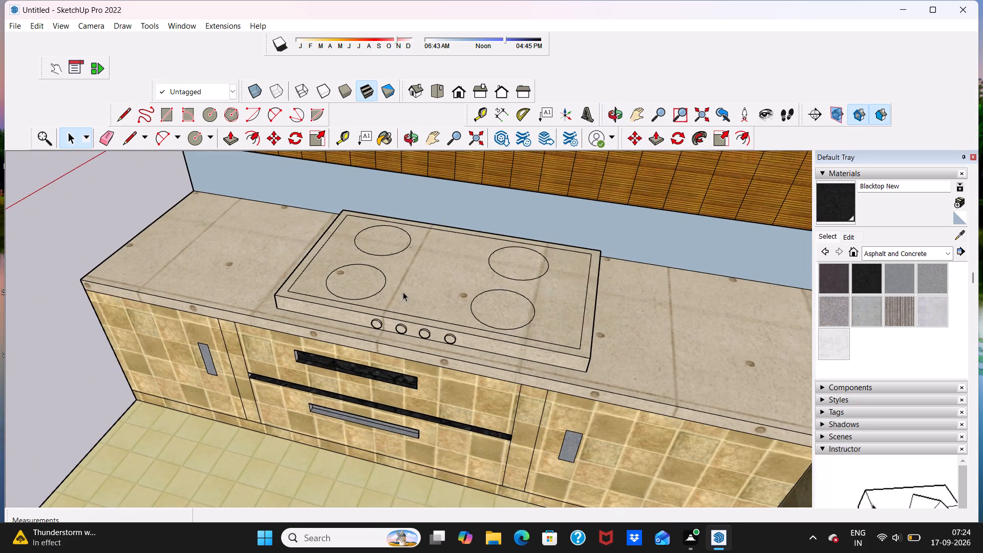
middle_drag(397, 335, 451, 277)
scroll(442, 314, down, 1)
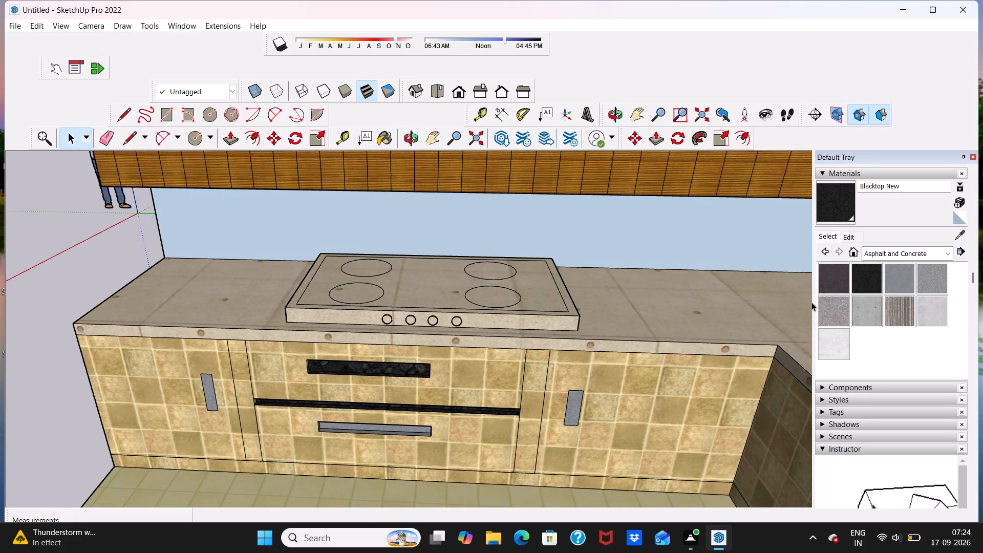
click(865, 273)
scroll(499, 285, up, 3)
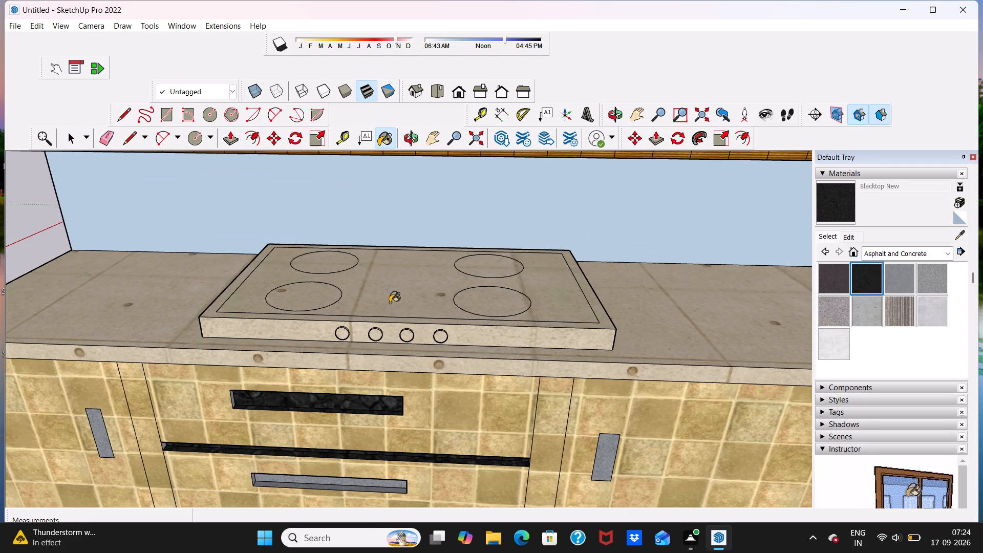
click(390, 303)
scroll(407, 301, down, 5)
scroll(318, 311, up, 8)
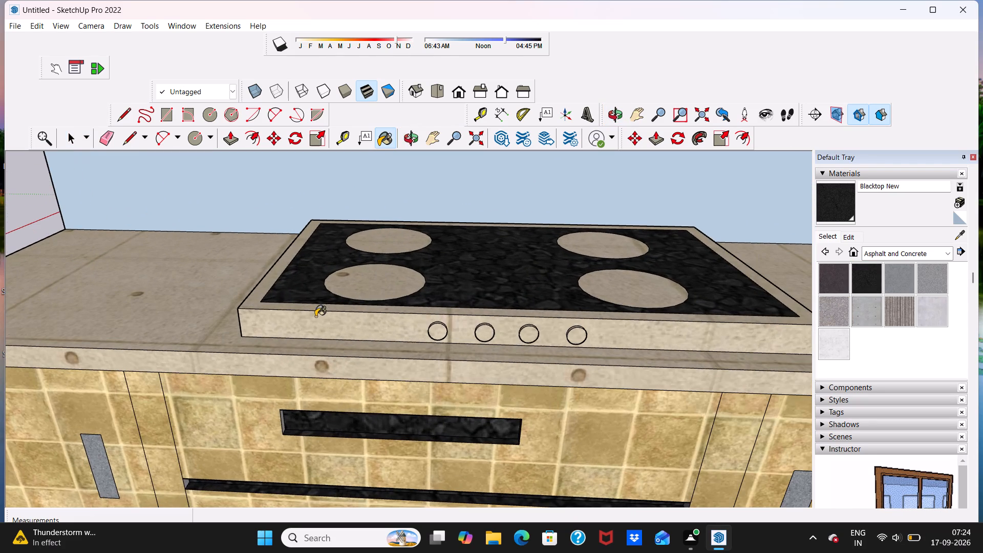
click(312, 324)
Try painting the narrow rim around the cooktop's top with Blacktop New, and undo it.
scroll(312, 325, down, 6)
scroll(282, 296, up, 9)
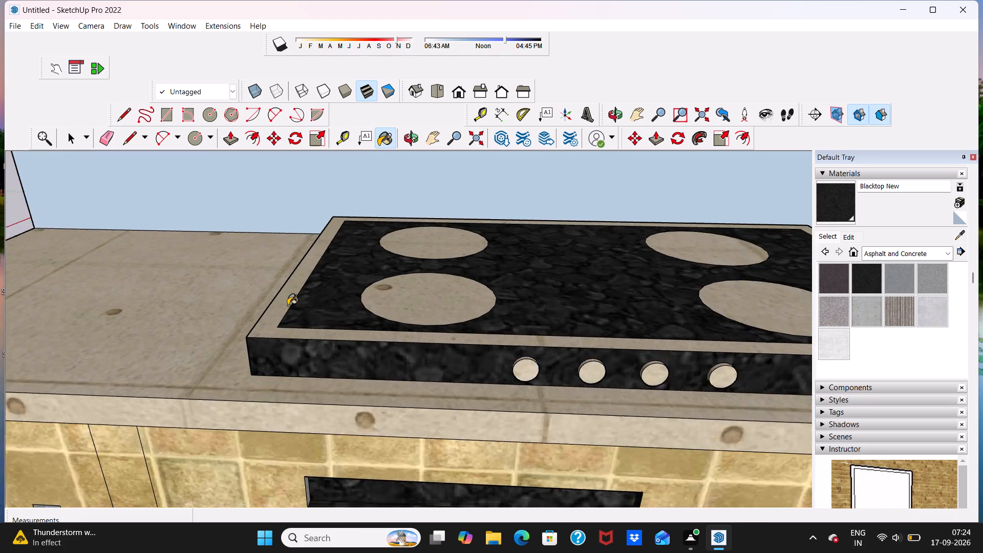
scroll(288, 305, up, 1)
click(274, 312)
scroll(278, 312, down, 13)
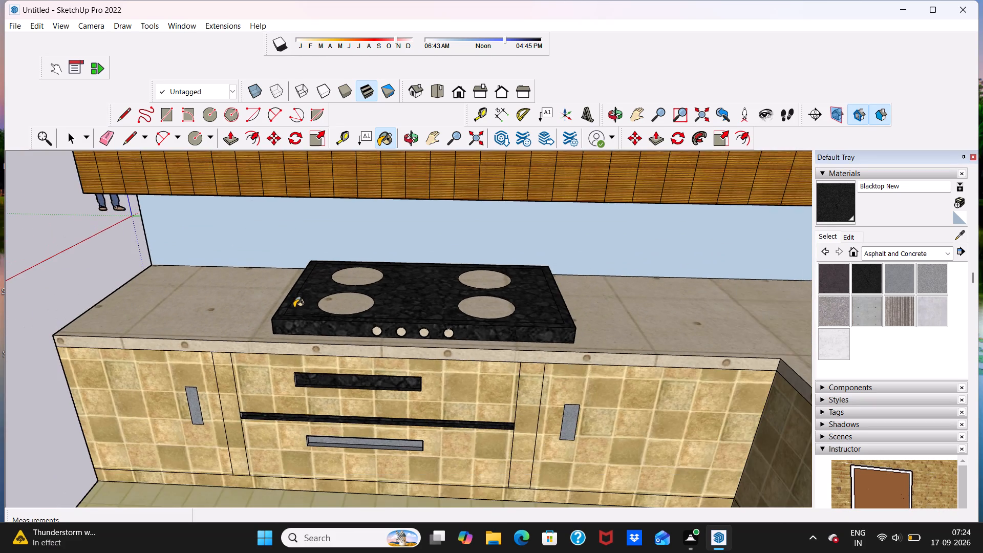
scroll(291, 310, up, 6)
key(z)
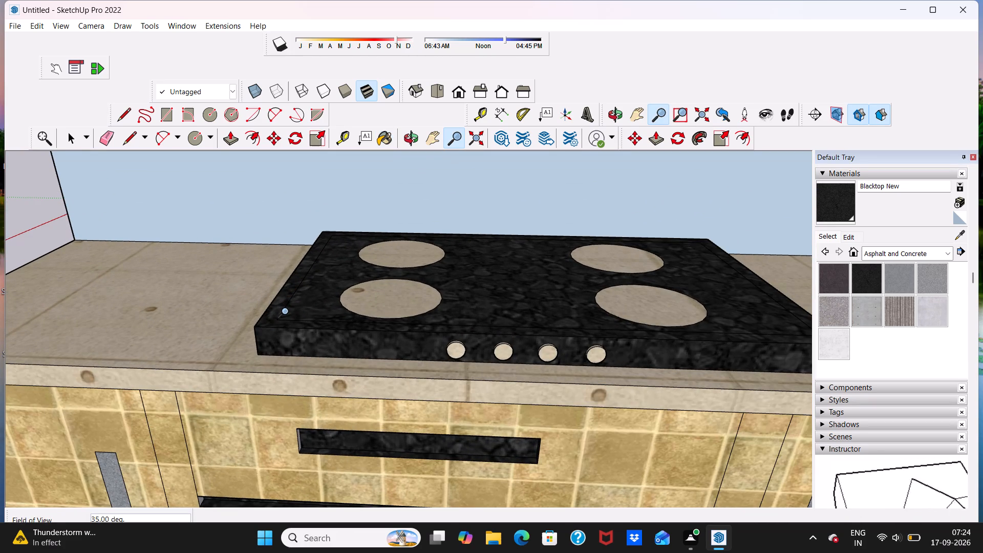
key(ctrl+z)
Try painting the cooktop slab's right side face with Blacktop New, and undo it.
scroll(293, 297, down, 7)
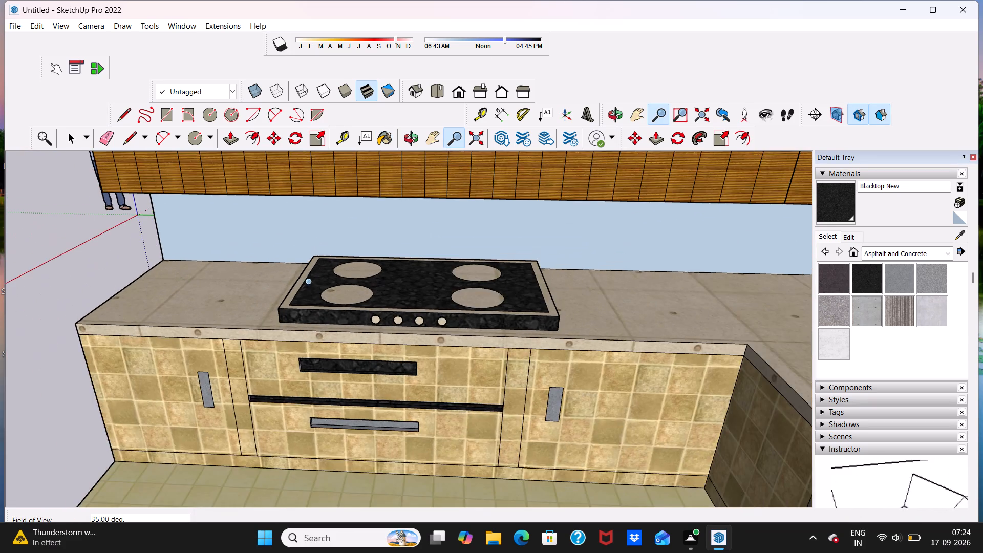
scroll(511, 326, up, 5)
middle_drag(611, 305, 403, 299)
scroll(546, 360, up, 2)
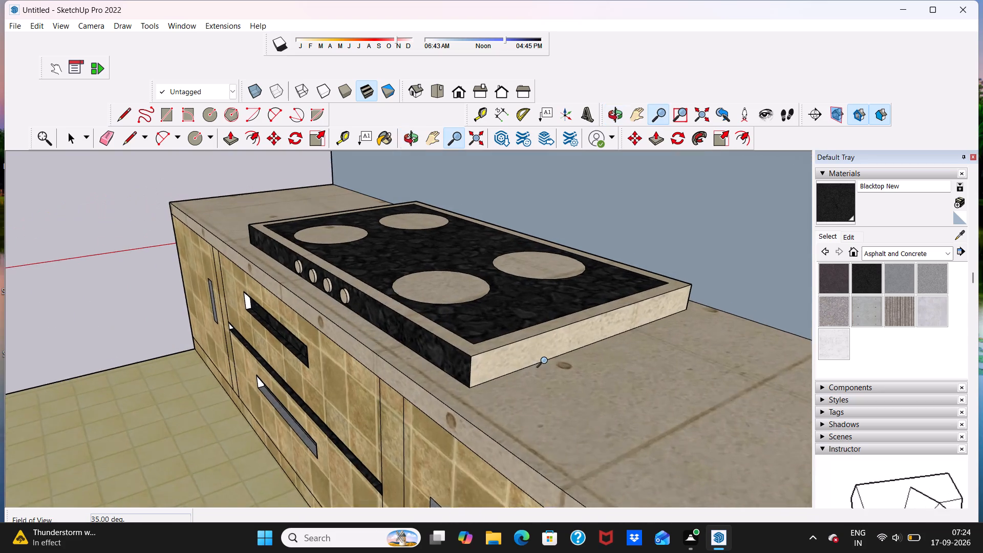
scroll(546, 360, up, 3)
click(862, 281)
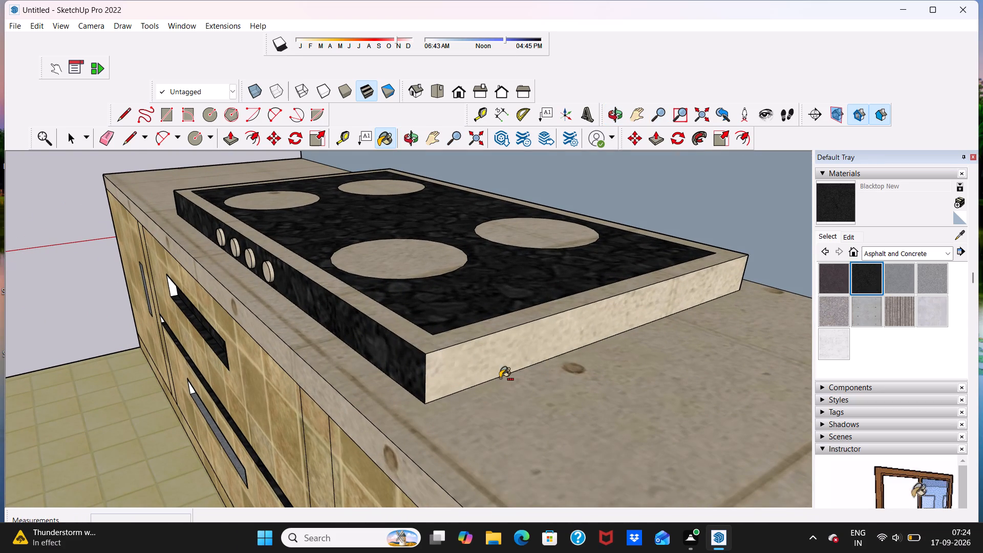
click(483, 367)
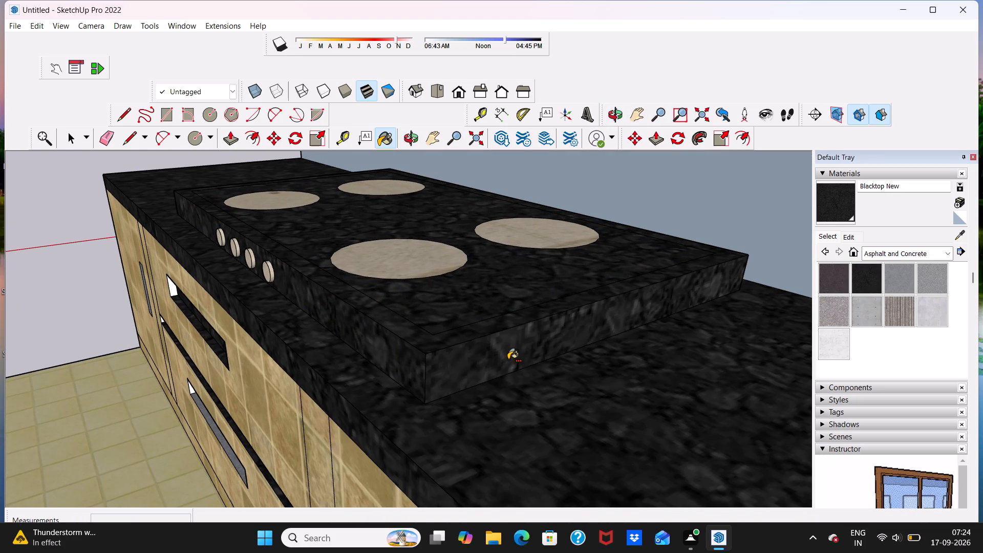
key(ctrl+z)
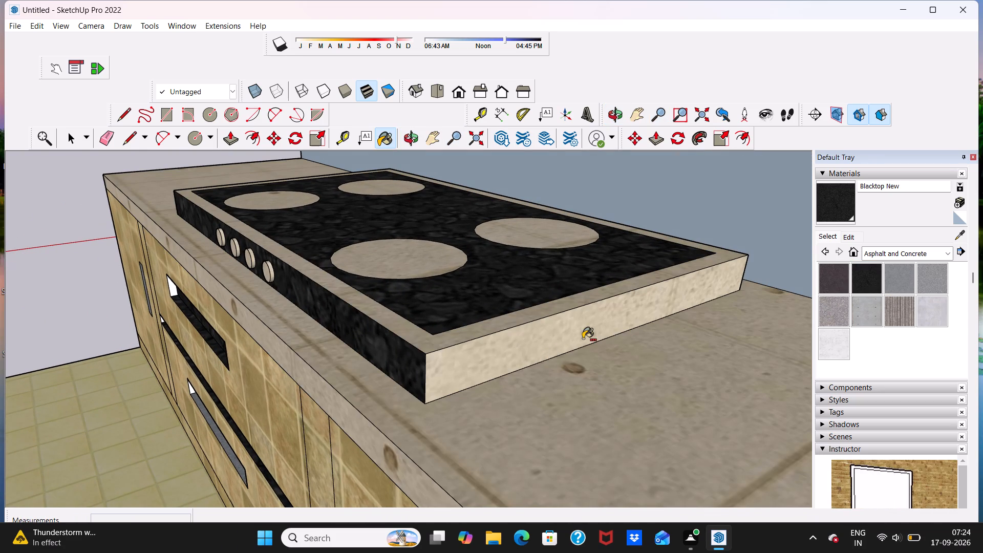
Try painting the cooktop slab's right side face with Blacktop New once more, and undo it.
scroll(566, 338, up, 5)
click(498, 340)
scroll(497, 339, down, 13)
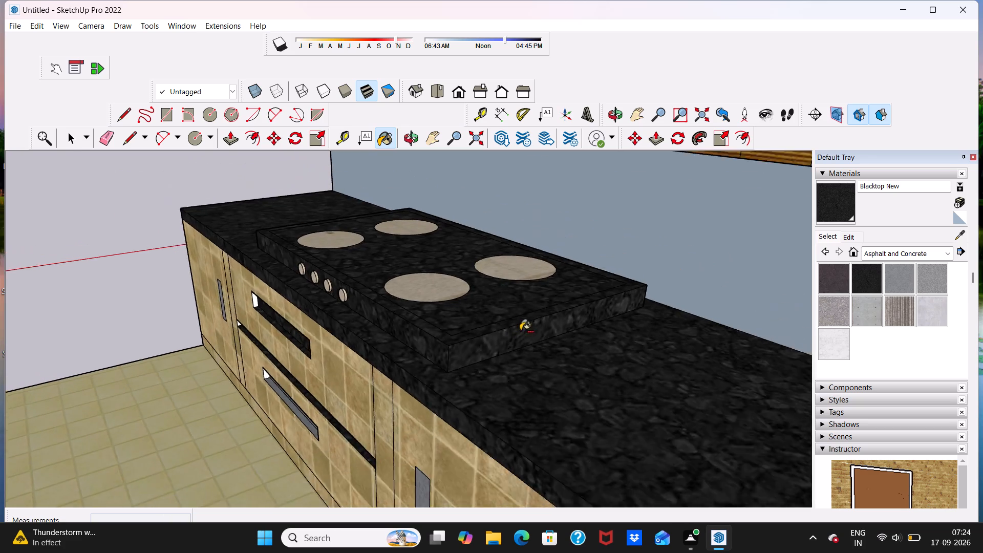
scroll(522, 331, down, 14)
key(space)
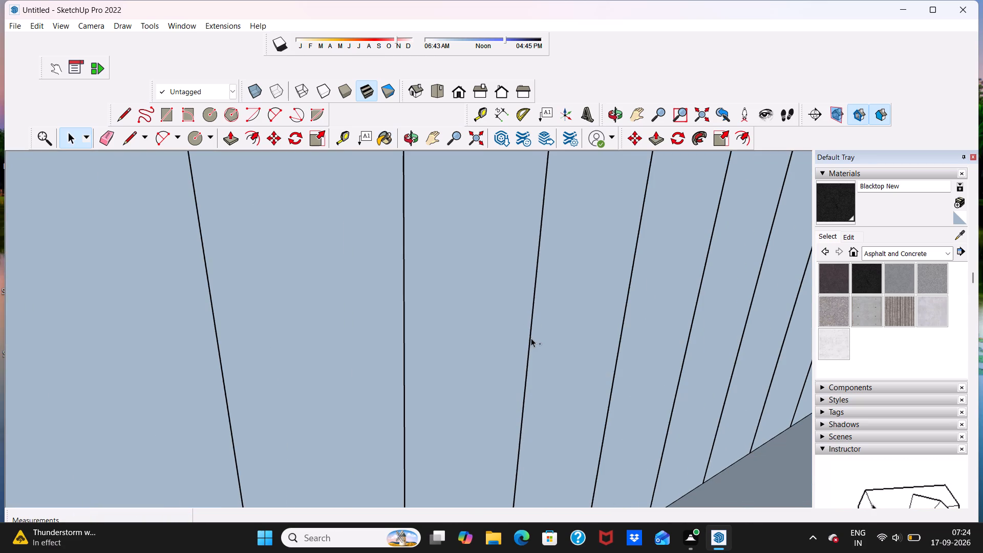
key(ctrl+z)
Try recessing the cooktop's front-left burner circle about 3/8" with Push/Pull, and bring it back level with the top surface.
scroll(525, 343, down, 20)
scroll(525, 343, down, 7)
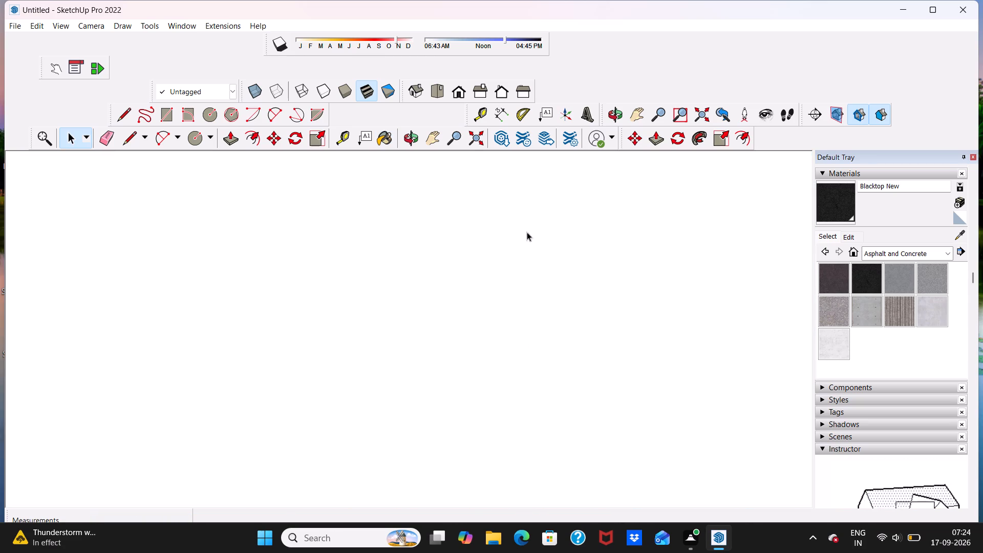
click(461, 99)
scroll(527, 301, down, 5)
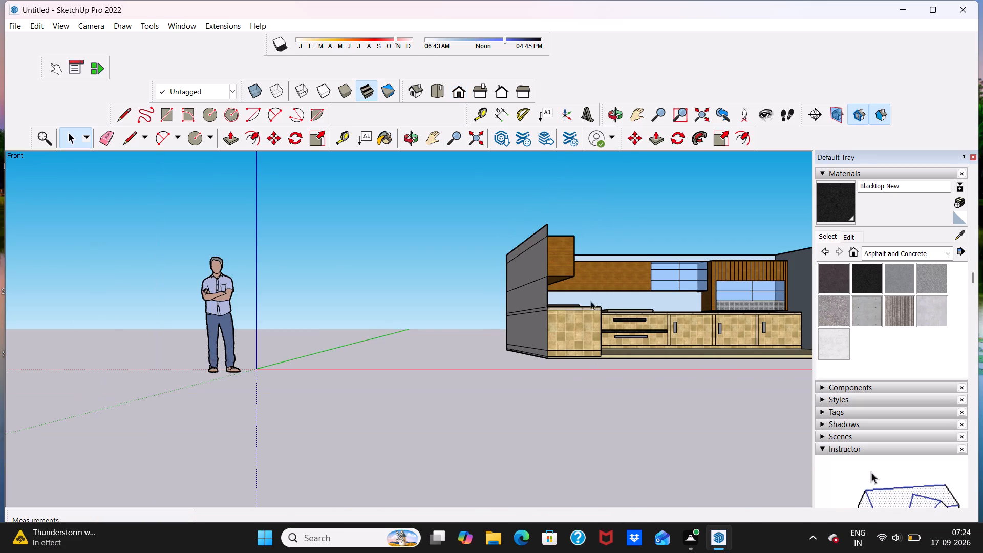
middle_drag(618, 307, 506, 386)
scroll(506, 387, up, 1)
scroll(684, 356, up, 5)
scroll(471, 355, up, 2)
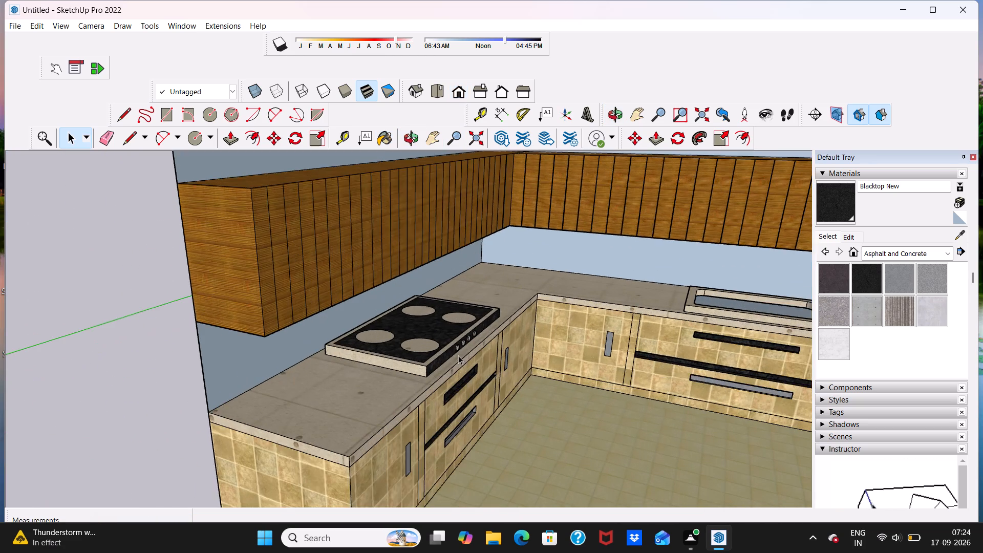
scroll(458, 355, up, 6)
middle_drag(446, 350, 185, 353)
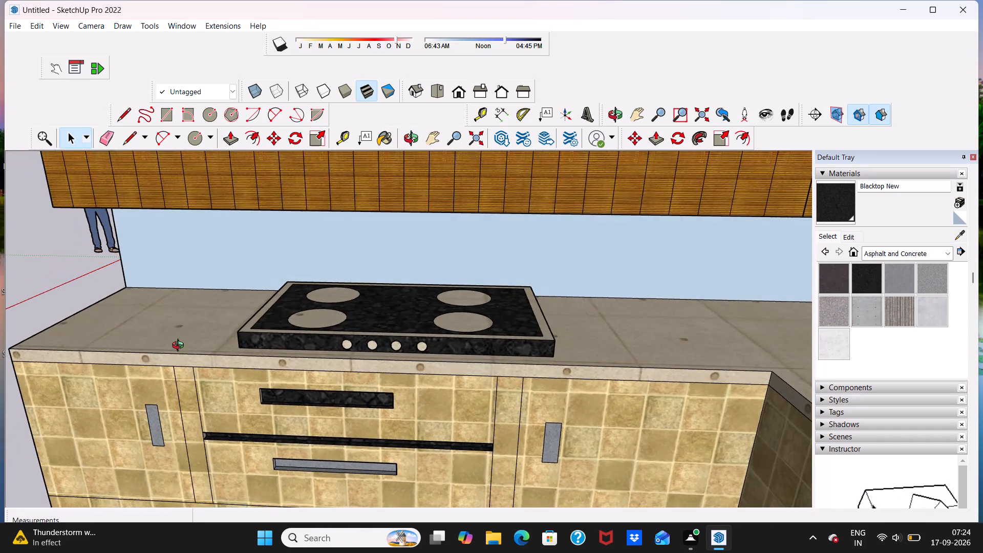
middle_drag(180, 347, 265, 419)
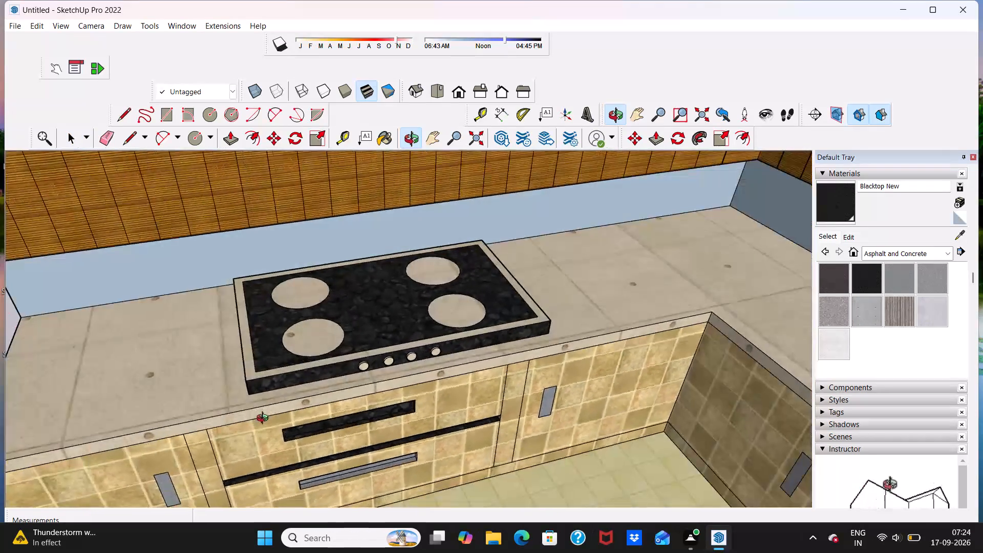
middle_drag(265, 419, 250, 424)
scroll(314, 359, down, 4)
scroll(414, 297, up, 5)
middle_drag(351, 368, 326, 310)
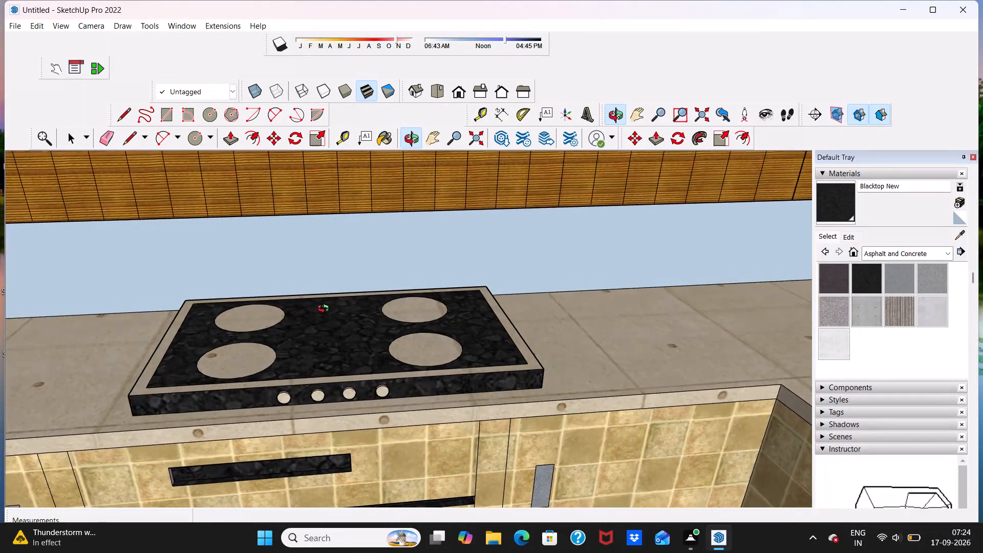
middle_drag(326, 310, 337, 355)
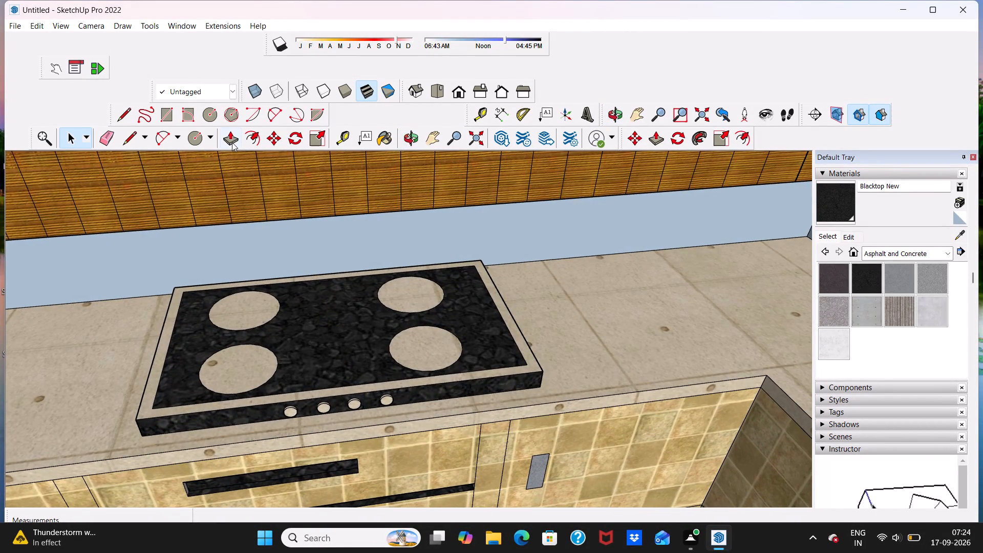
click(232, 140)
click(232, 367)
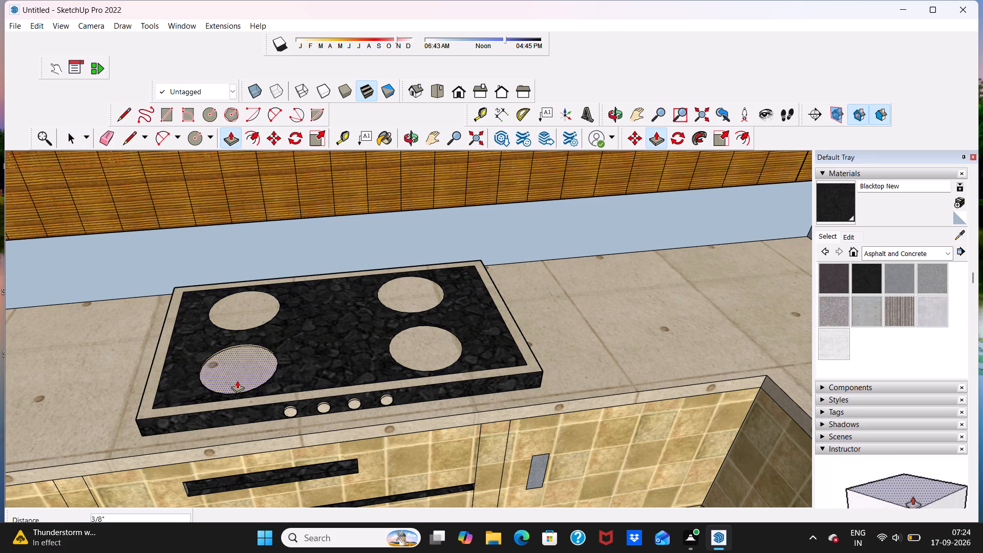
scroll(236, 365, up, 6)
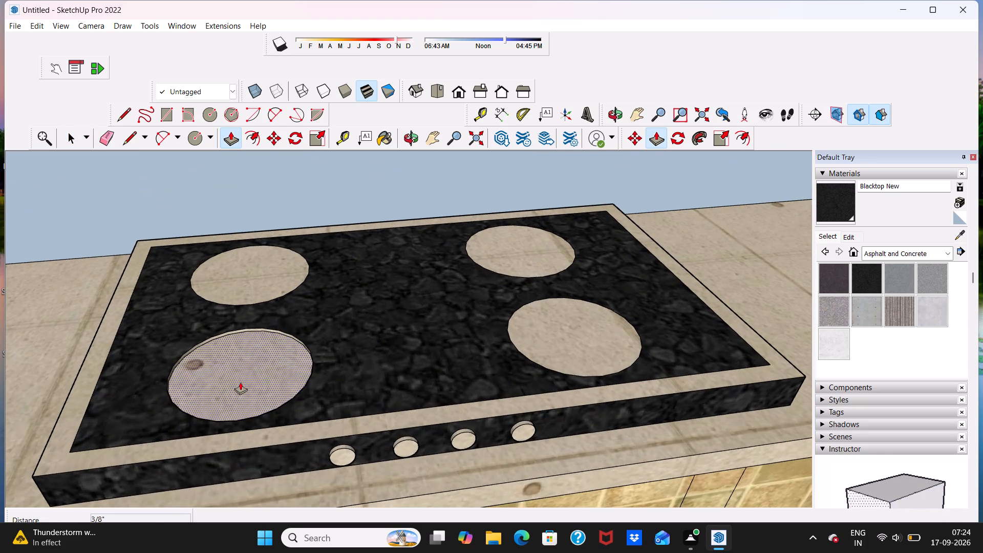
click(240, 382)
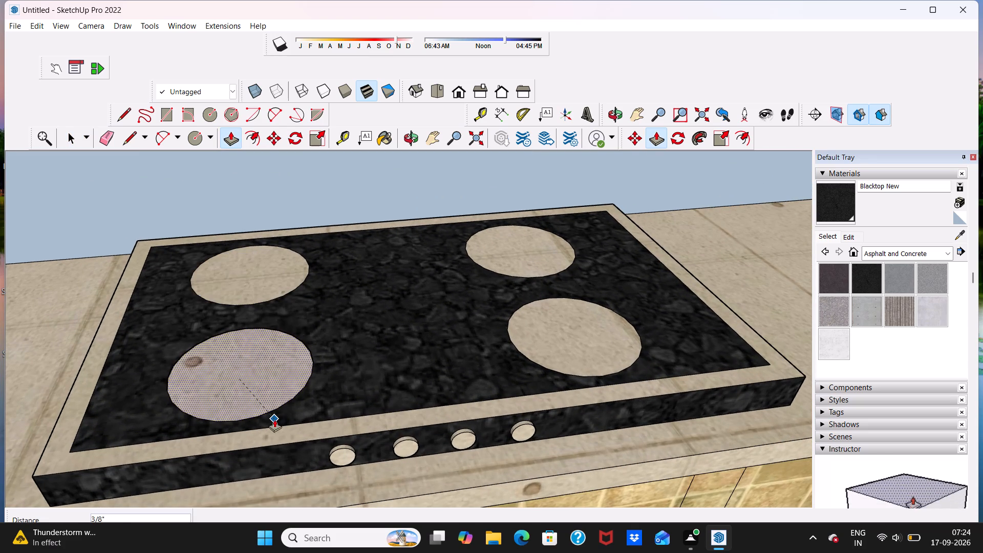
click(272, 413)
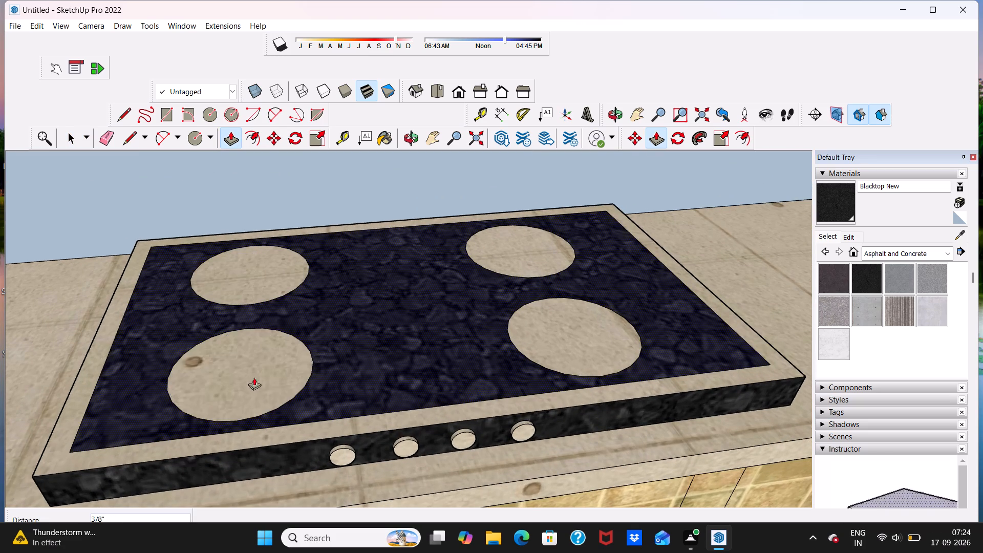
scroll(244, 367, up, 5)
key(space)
Push/Pull the four burner circles down into the cooktop: front-left about 15/16", back-left about 9/16", both right ones about 11/16".
scroll(243, 367, down, 10)
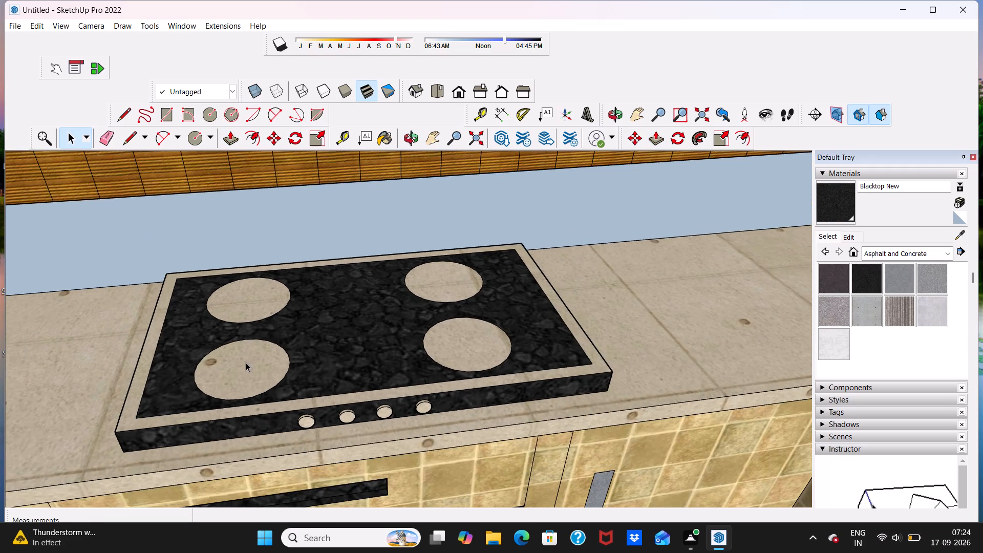
drag(241, 357, 247, 387)
scroll(244, 385, up, 6)
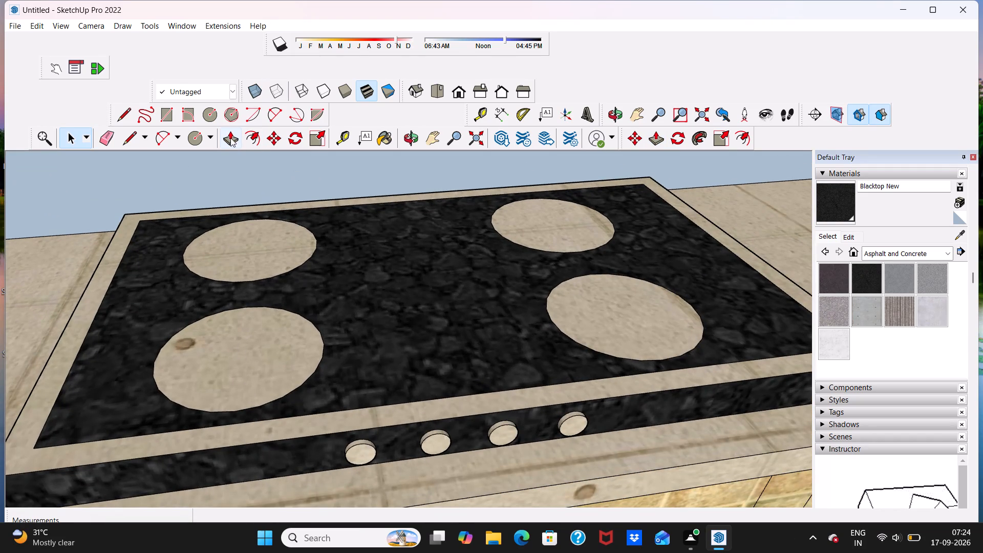
click(230, 136)
click(251, 334)
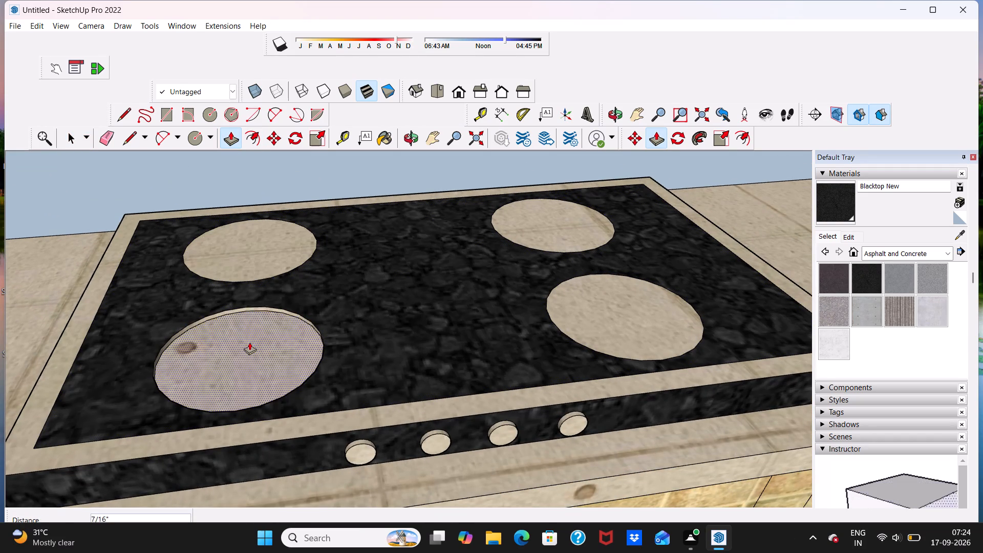
click(248, 344)
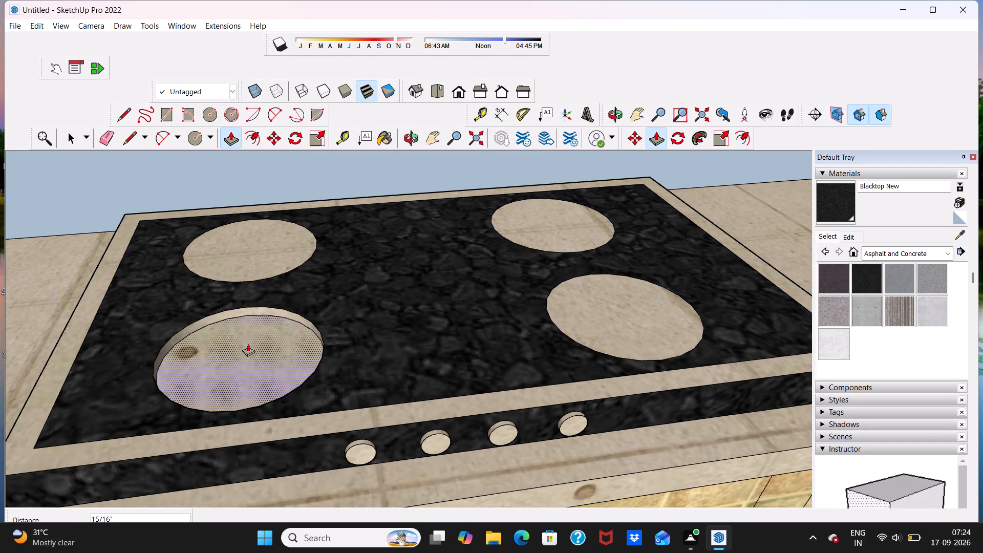
click(254, 242)
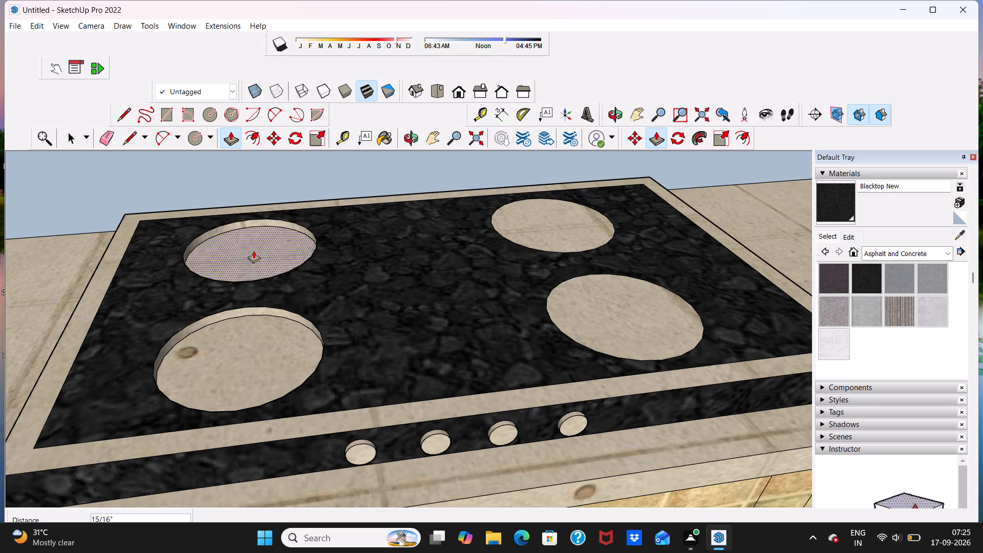
click(253, 247)
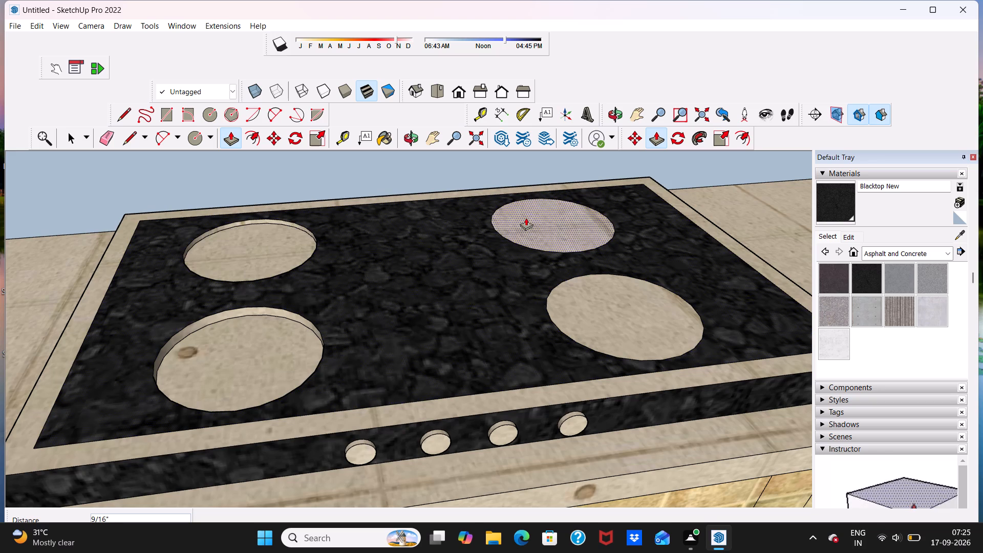
click(532, 212)
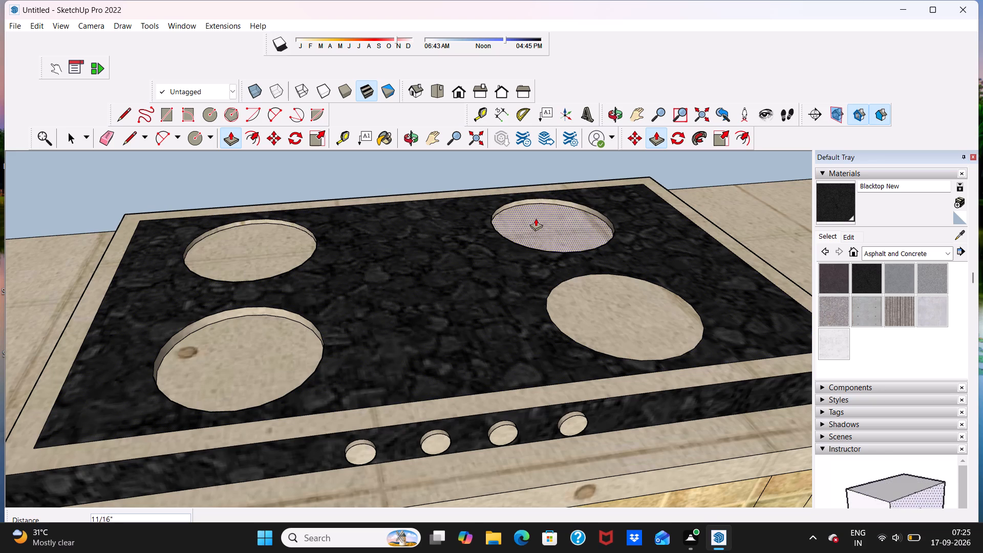
click(536, 217)
click(598, 285)
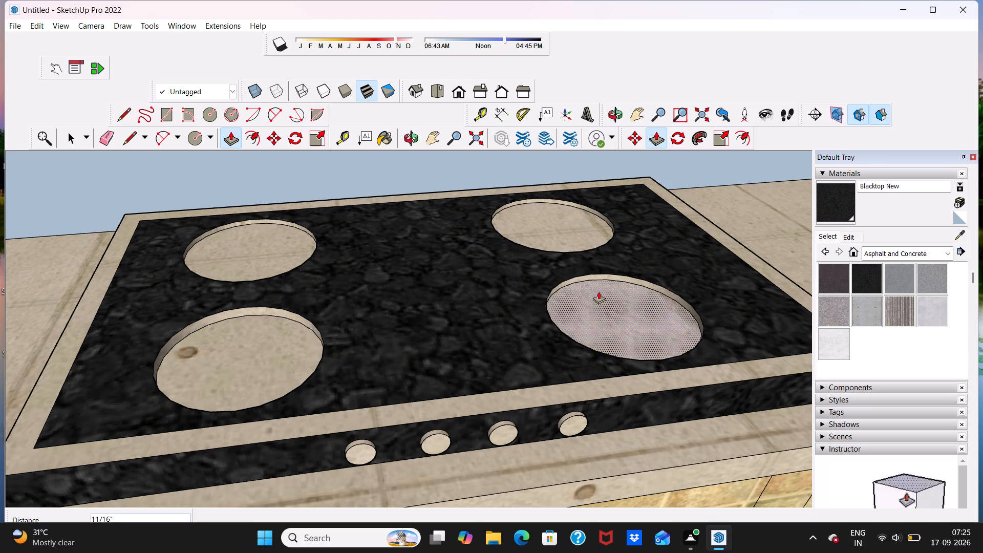
click(599, 291)
key(space)
Inspect the cooktop with its recessed burners and knobs in place on the counter.
scroll(544, 275, down, 10)
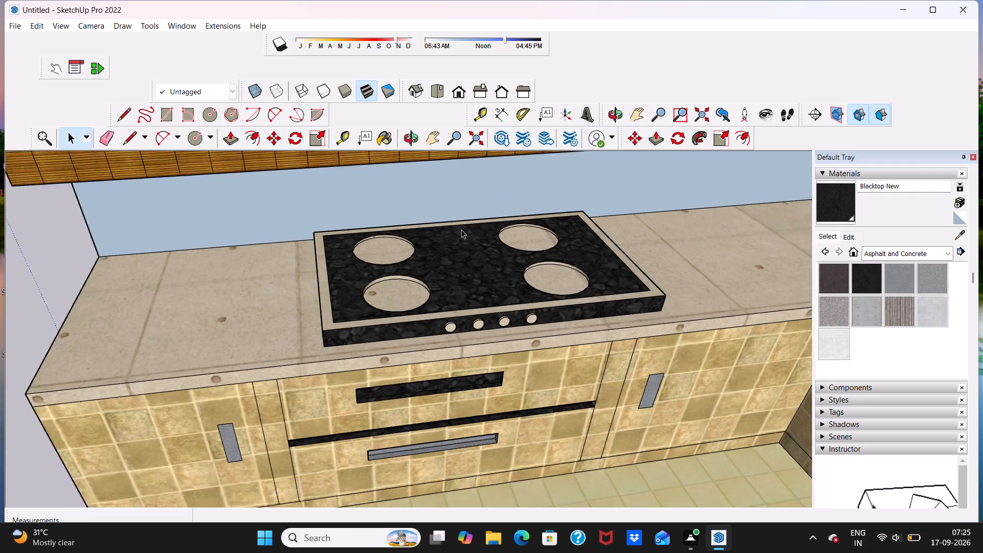
scroll(461, 229, down, 2)
middle_drag(633, 255, 540, 289)
scroll(425, 280, up, 10)
scroll(431, 279, down, 9)
scroll(435, 270, up, 2)
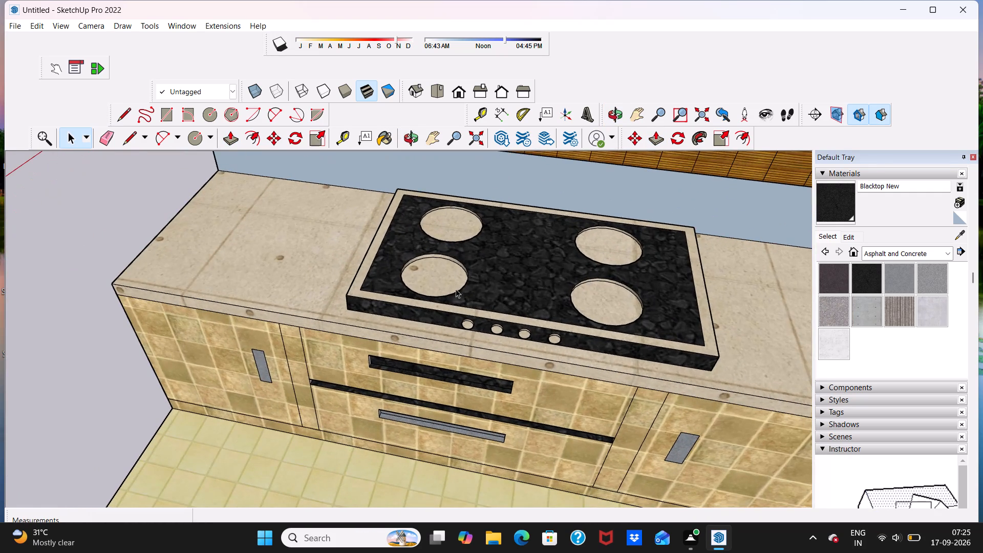
middle_drag(458, 290, 482, 187)
scroll(481, 198, down, 9)
scroll(482, 282, up, 4)
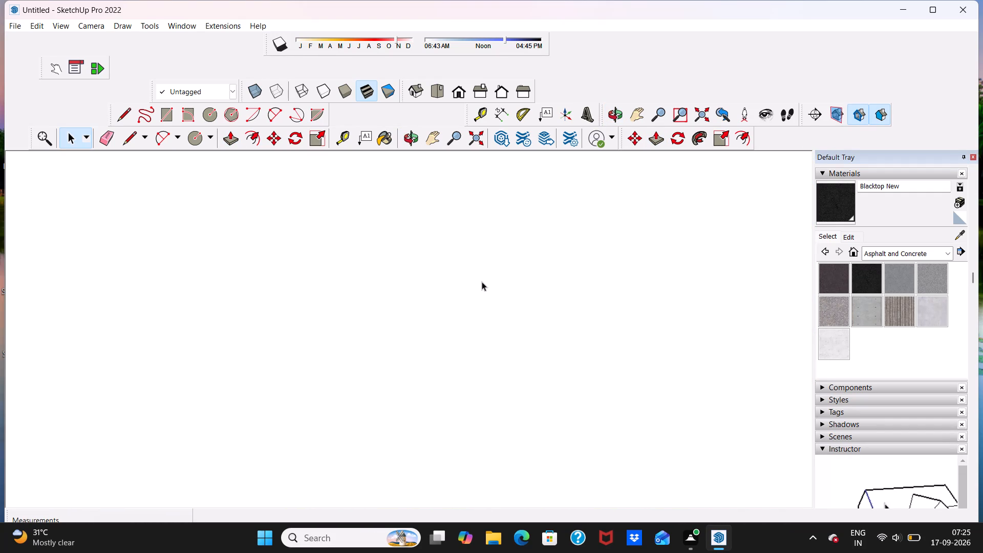
Switch to the standard front view and examine the whole kitchen model from several angles, including the cooktop, sink and cabinets.
click(460, 91)
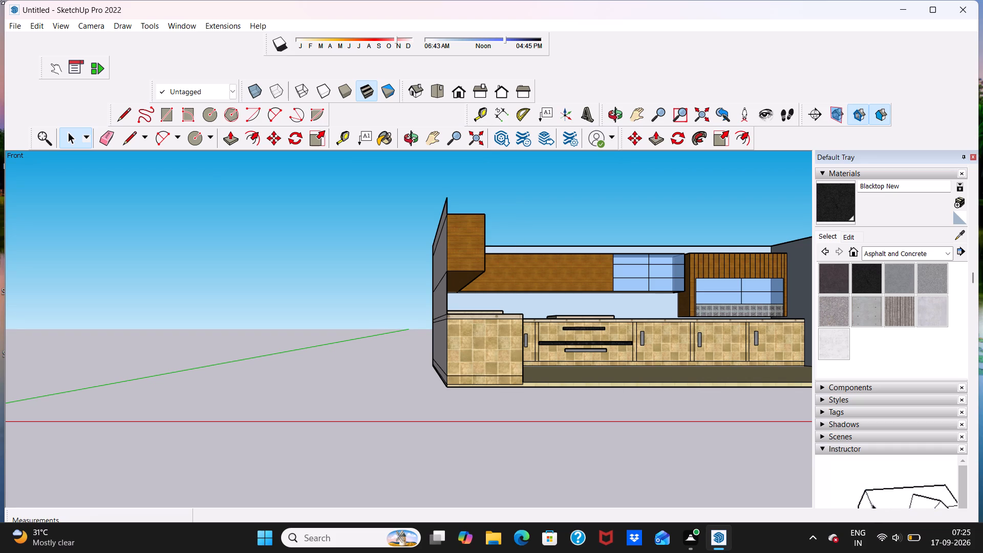
scroll(43, 36, down, 8)
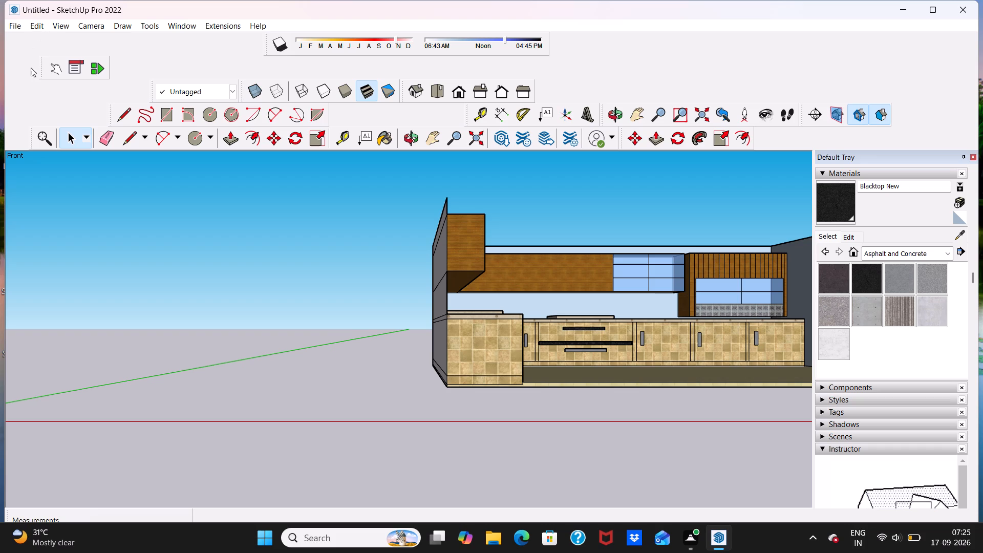
scroll(31, 68, down, 3)
scroll(0, 79, up, 1)
scroll(0, 16, up, 2)
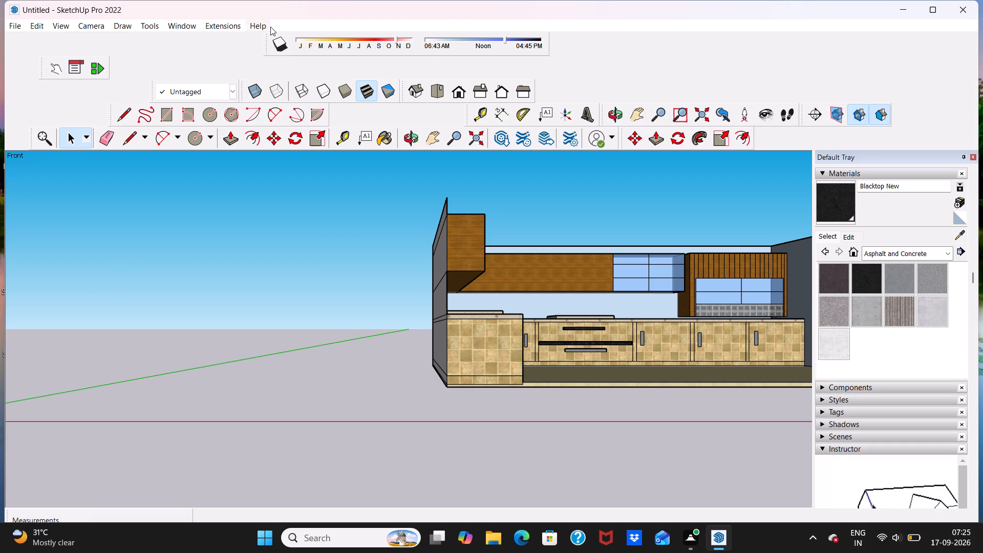
middle_drag(271, 27, 164, 113)
middle_drag(724, 266, 540, 346)
scroll(616, 338, up, 6)
scroll(617, 341, down, 8)
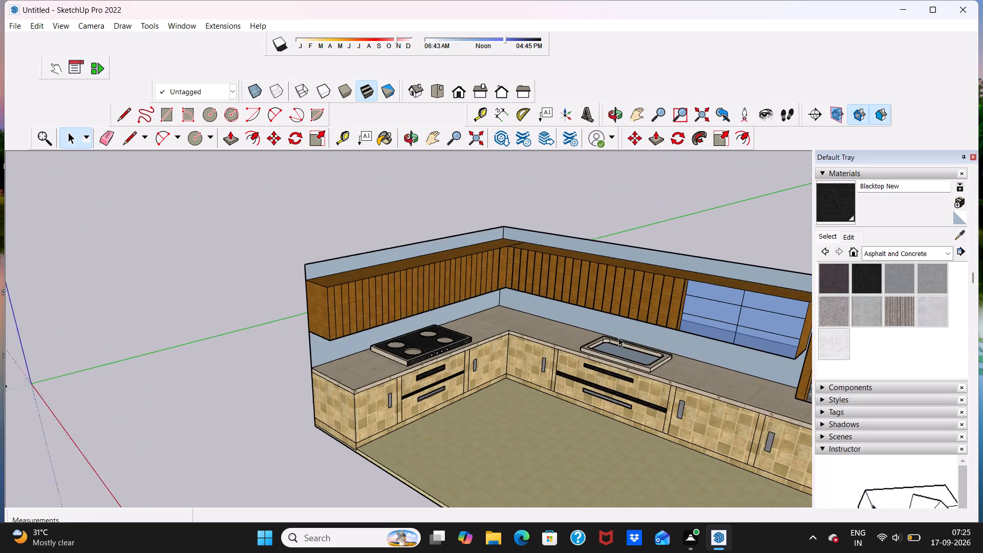
middle_drag(608, 353, 706, 361)
scroll(704, 320, down, 5)
scroll(736, 370, up, 2)
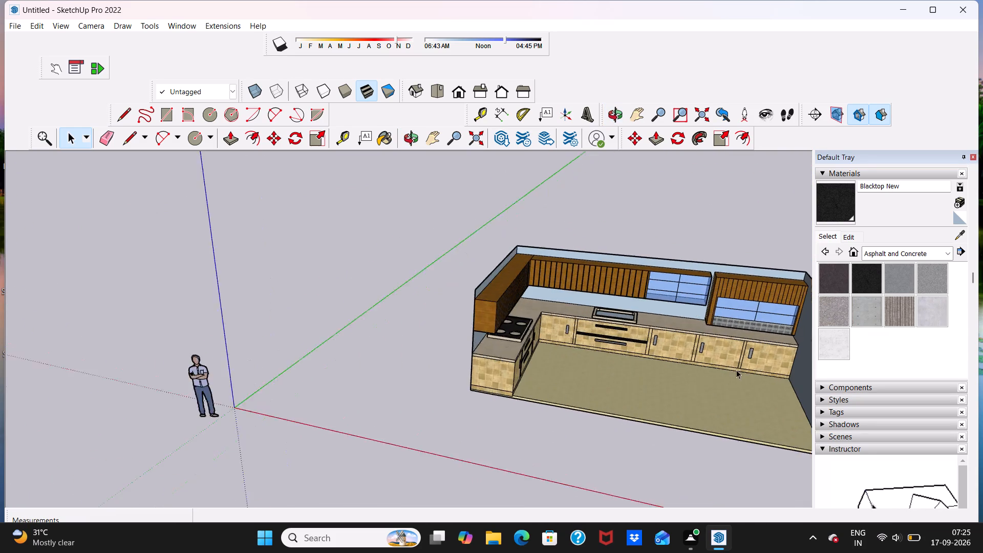
scroll(736, 370, up, 2)
scroll(703, 350, down, 11)
scroll(699, 386, up, 8)
middle_drag(663, 334, 631, 421)
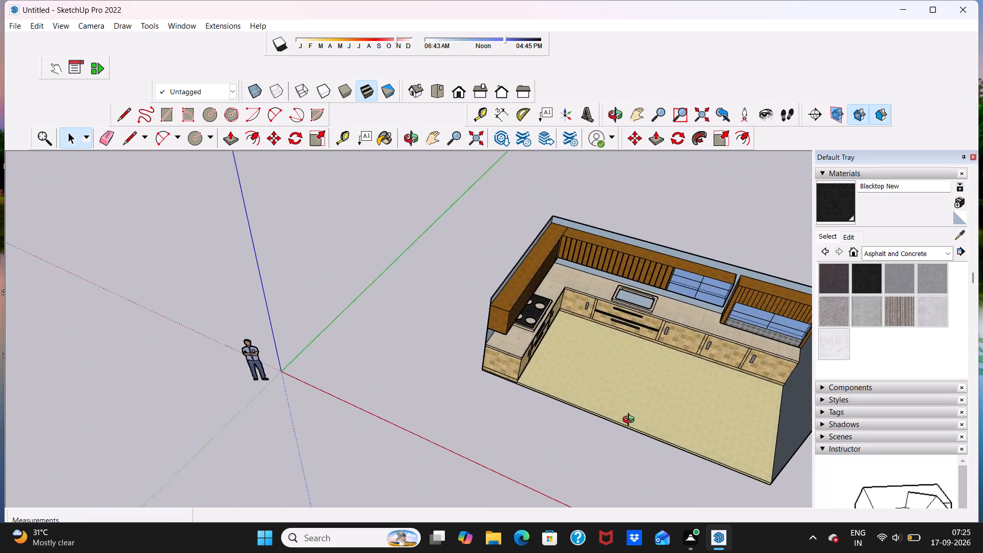
middle_drag(631, 421, 700, 389)
scroll(487, 318, up, 9)
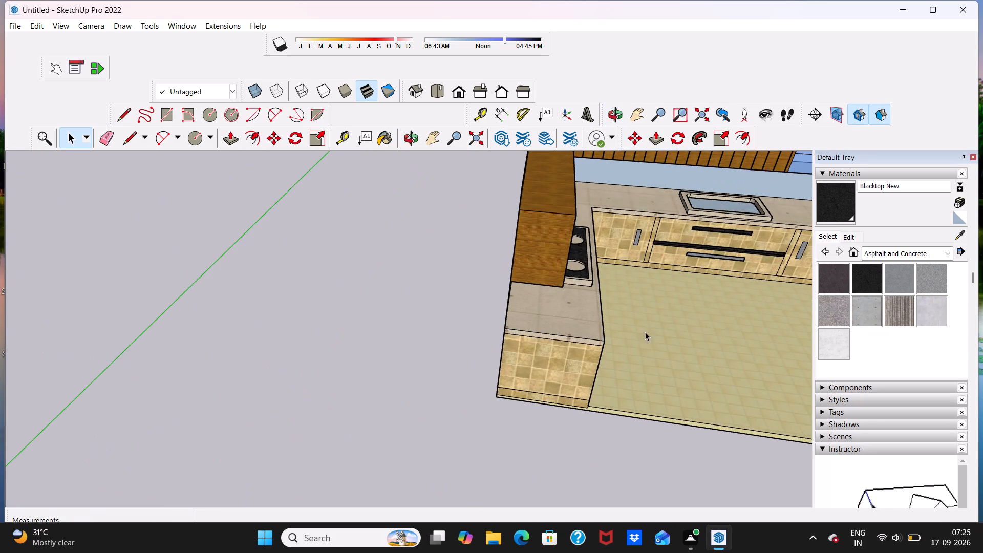
middle_drag(645, 332, 531, 294)
scroll(645, 332, up, 1)
scroll(531, 295, down, 8)
middle_drag(647, 310, 522, 307)
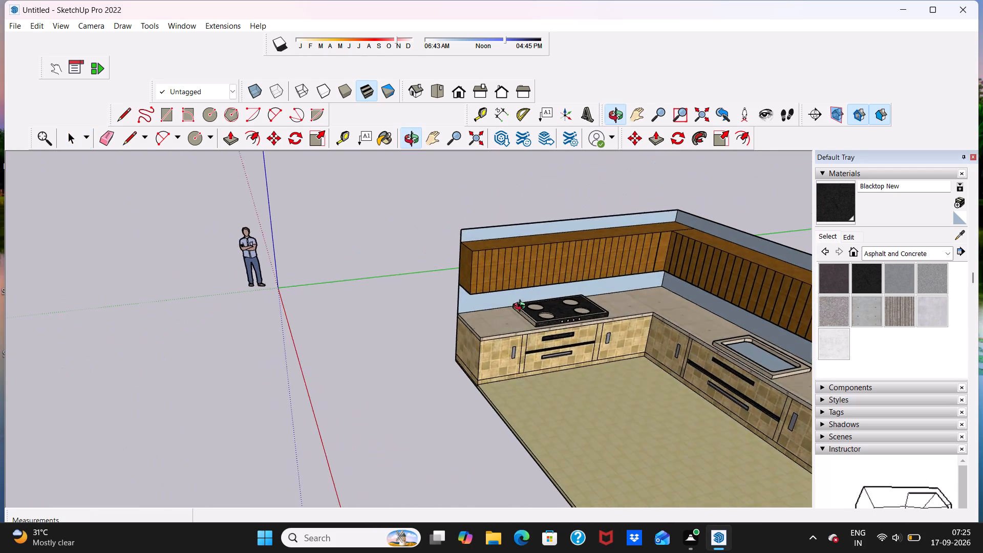
middle_drag(522, 307, 523, 309)
scroll(516, 290, up, 1)
scroll(517, 290, down, 8)
middle_drag(555, 328, 764, 310)
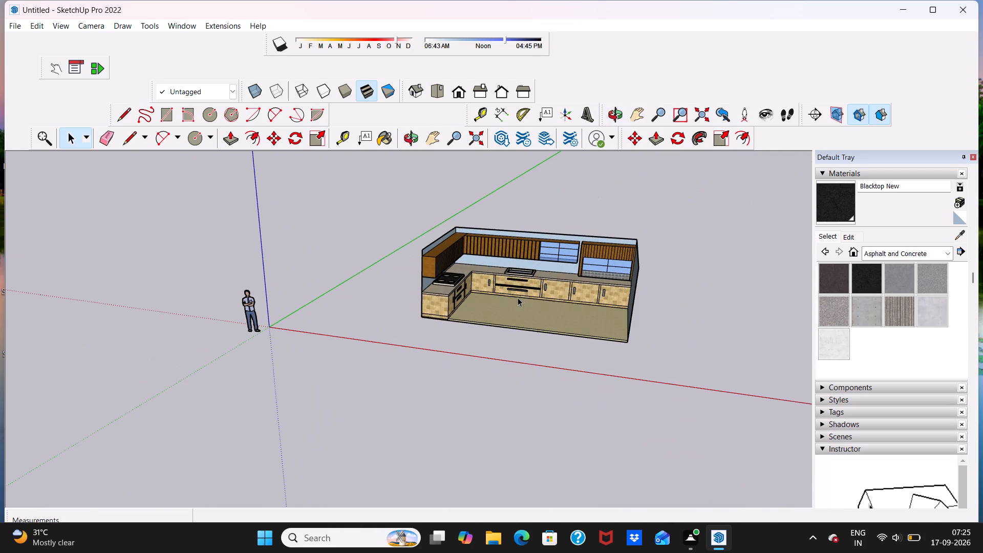
scroll(532, 253, up, 11)
middle_drag(541, 303, 559, 361)
scroll(541, 274, down, 5)
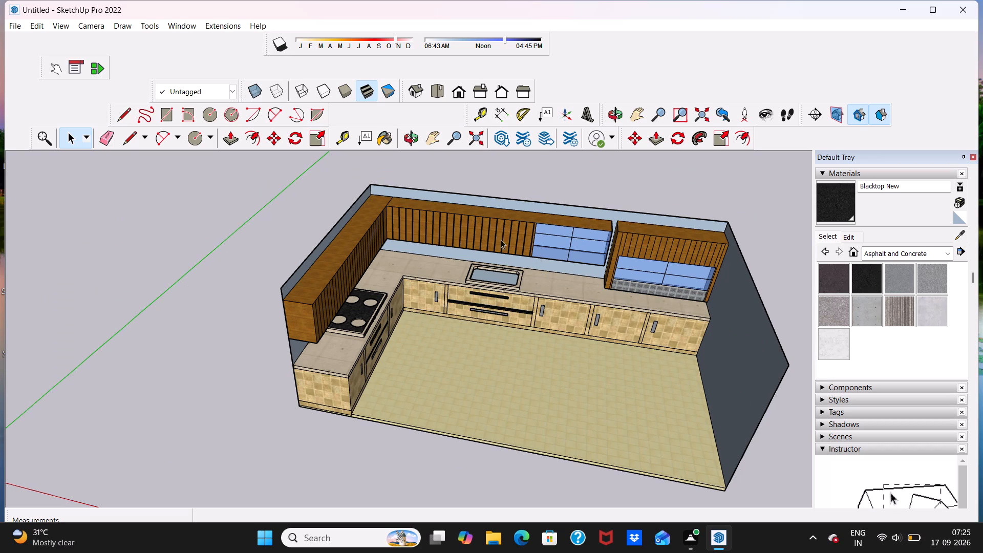
Switch to Google Chrome, open the 3D Warehouse site and search its models for "HAND WASH".
click(326, 543)
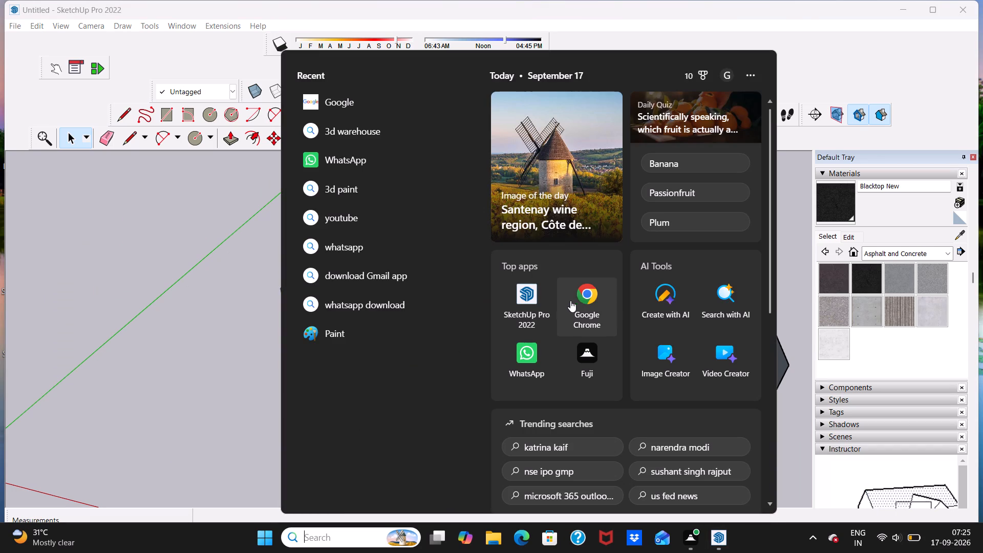
click(576, 298)
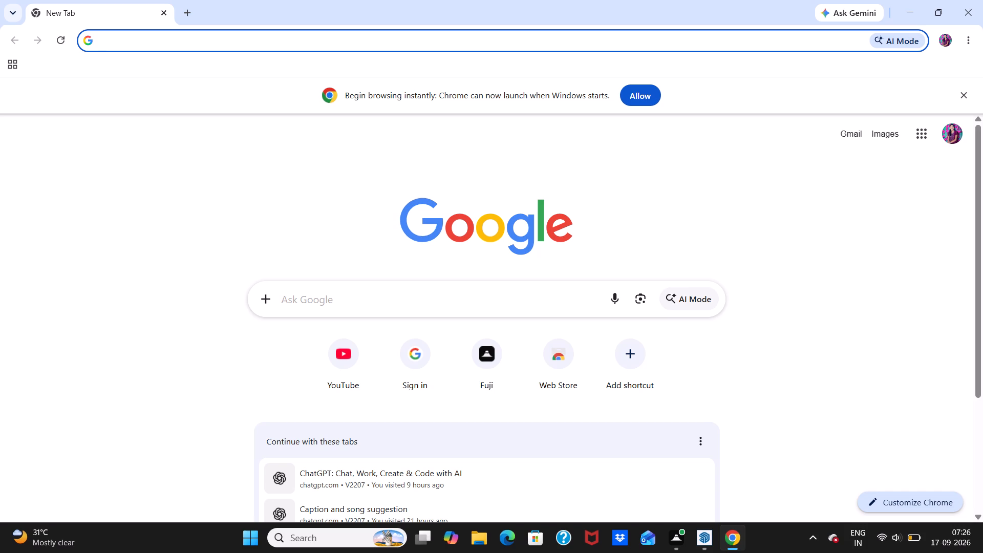
click(303, 292)
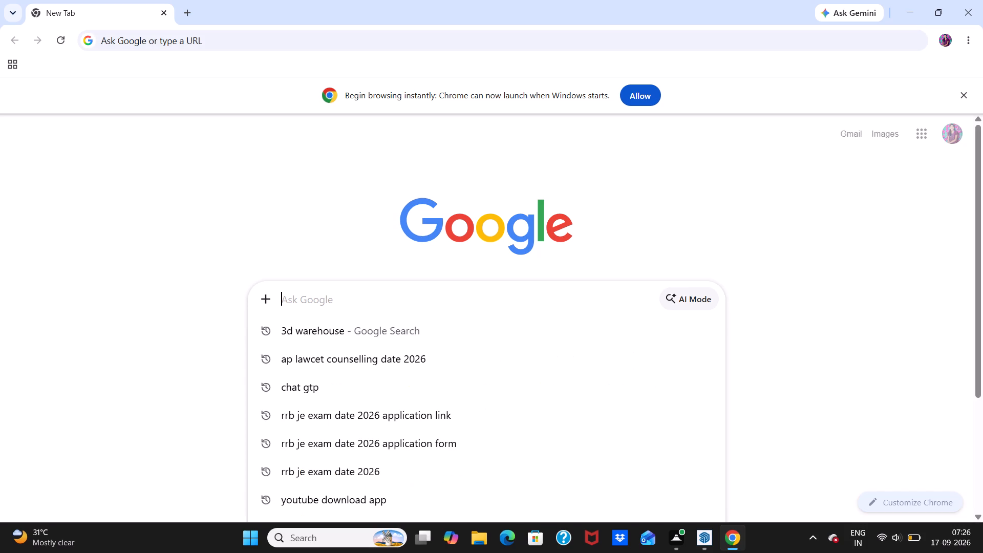
click(310, 330)
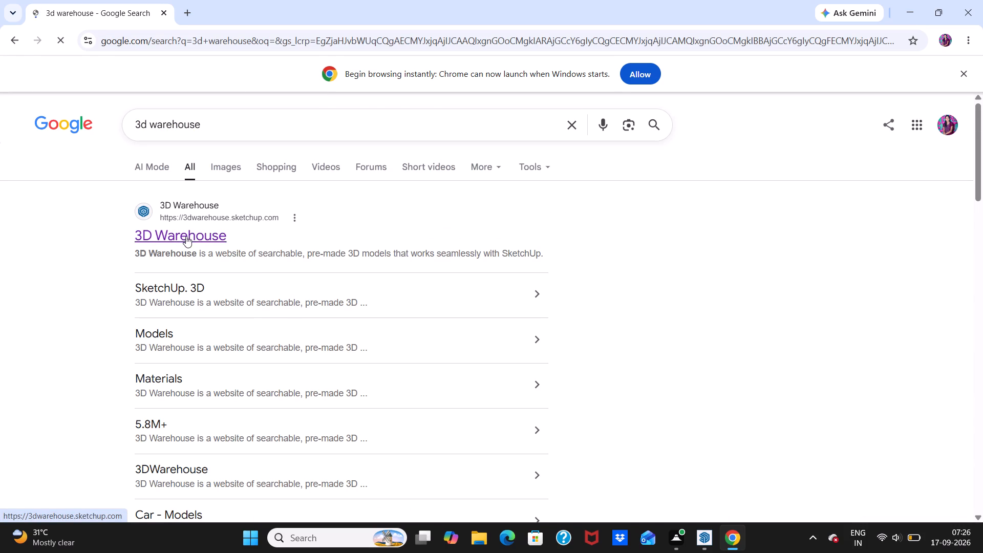
click(188, 237)
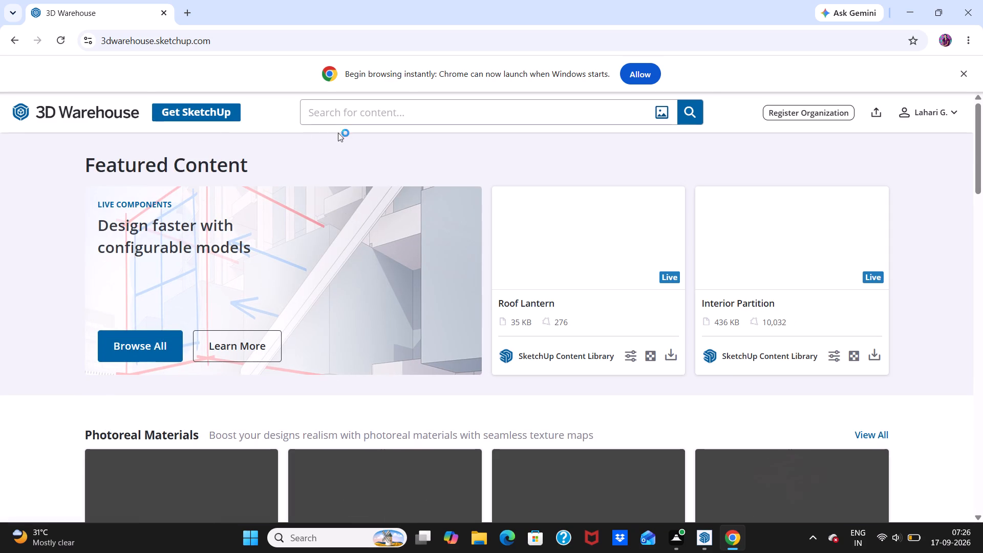
click(369, 116)
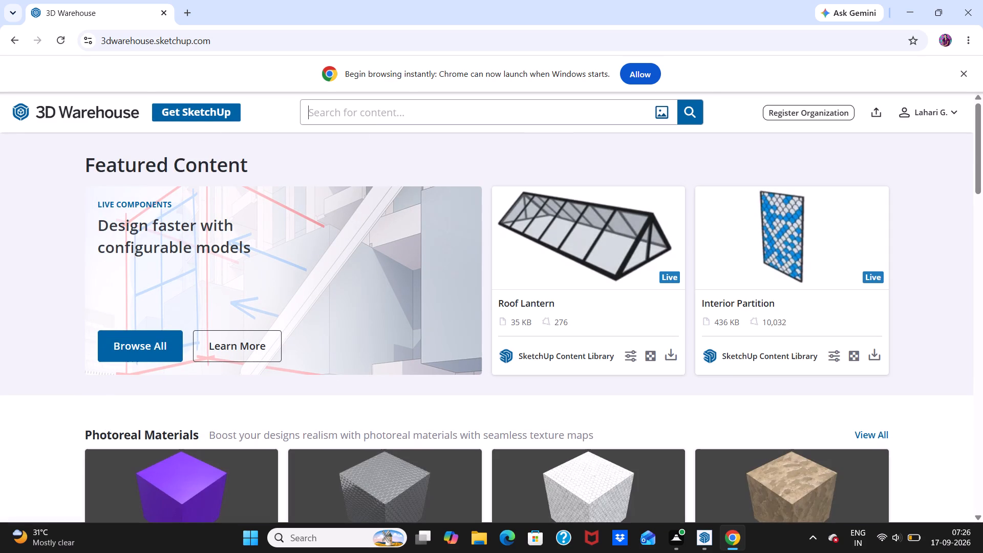
text(HAND)
key(space)
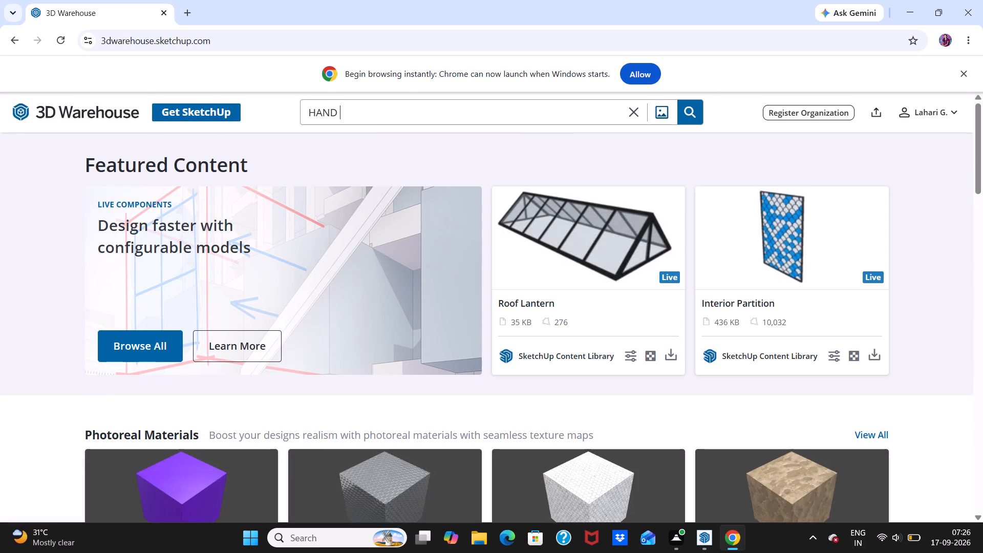
text(WASH)
click(697, 107)
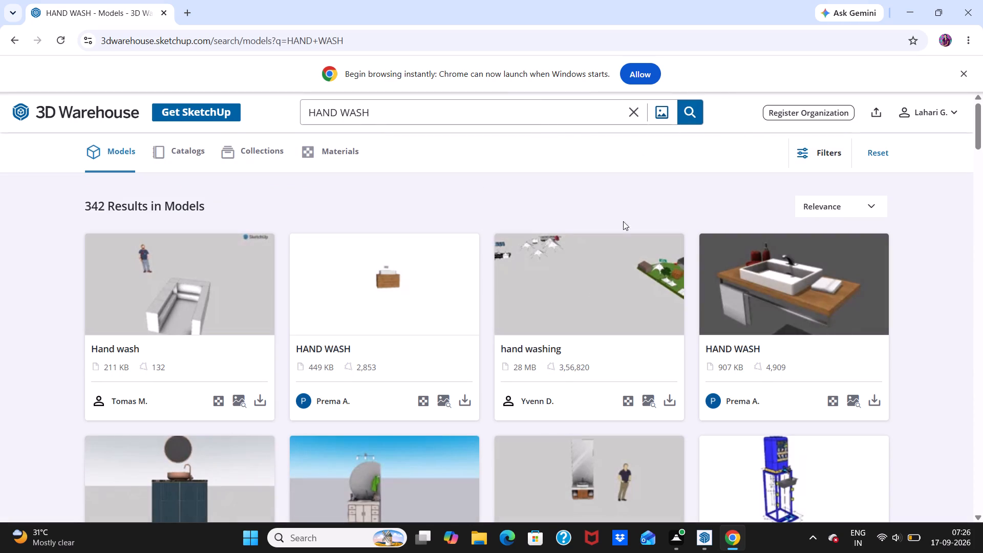
Browse the HAND WASH model results for a basin or sink unit suitable for the kitchen.
scroll(566, 352, down, 3)
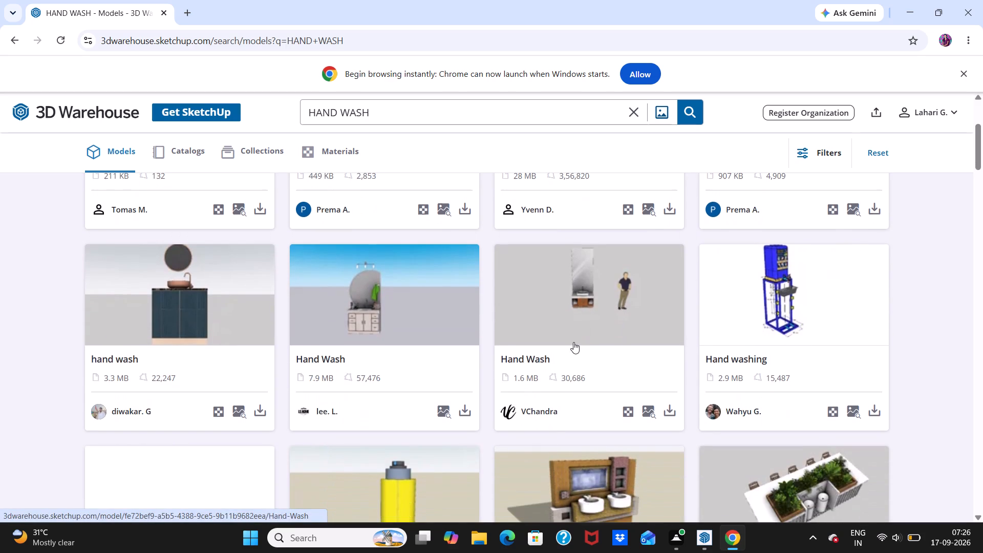
scroll(573, 342, down, 1)
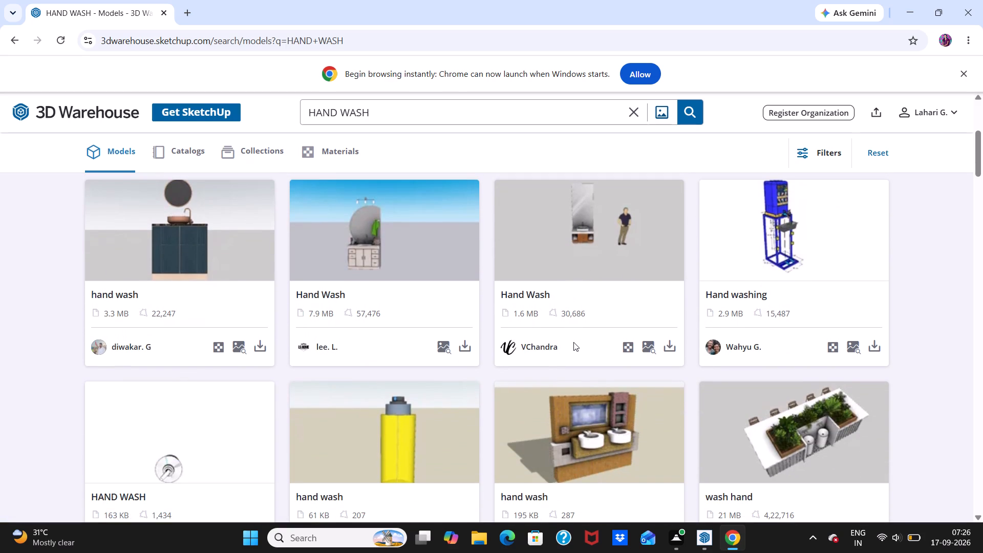
scroll(573, 342, down, 5)
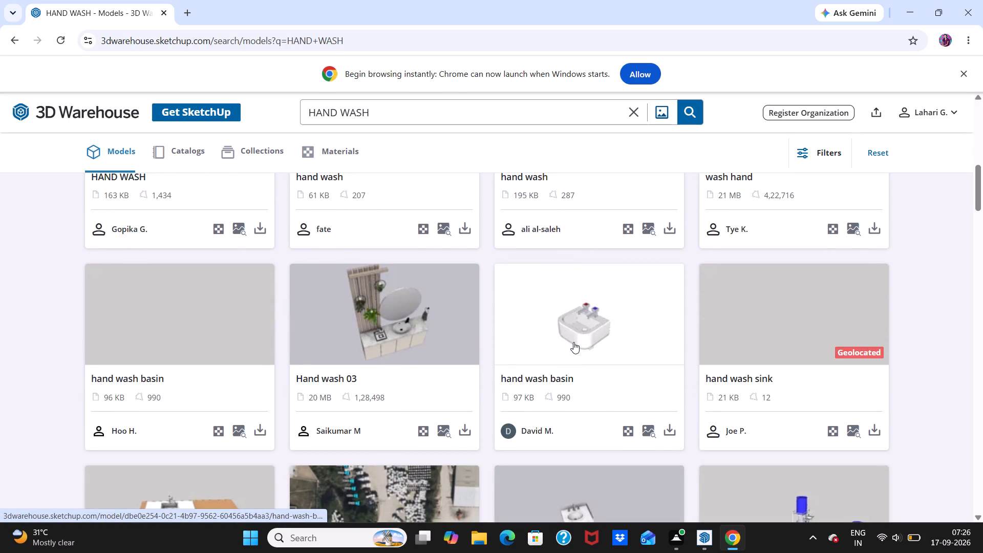
scroll(573, 342, down, 3)
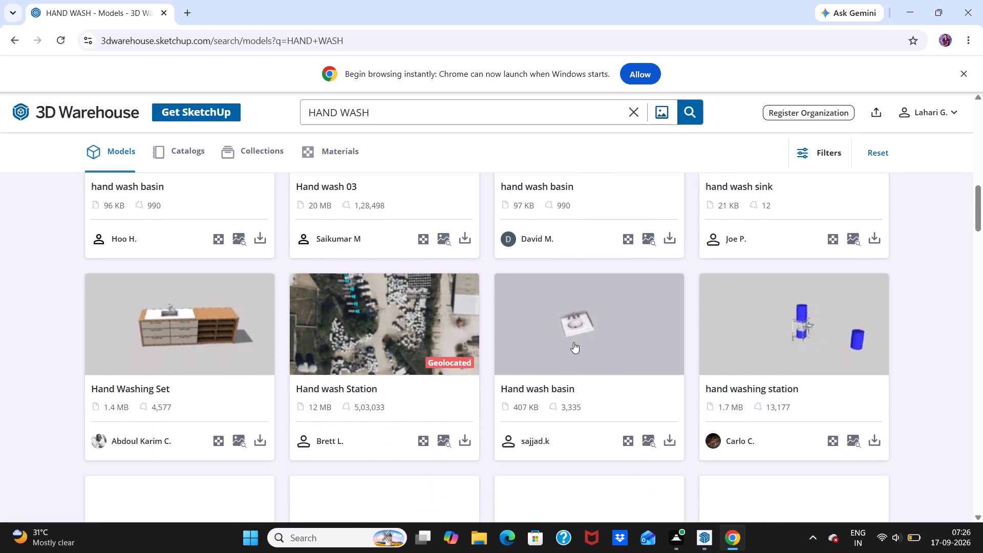
scroll(566, 356, down, 2)
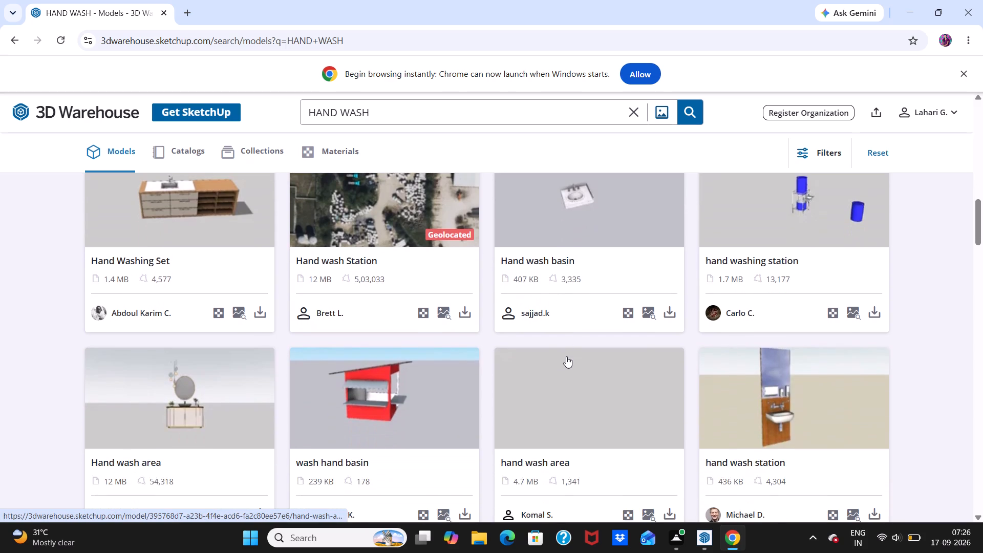
scroll(566, 356, down, 4)
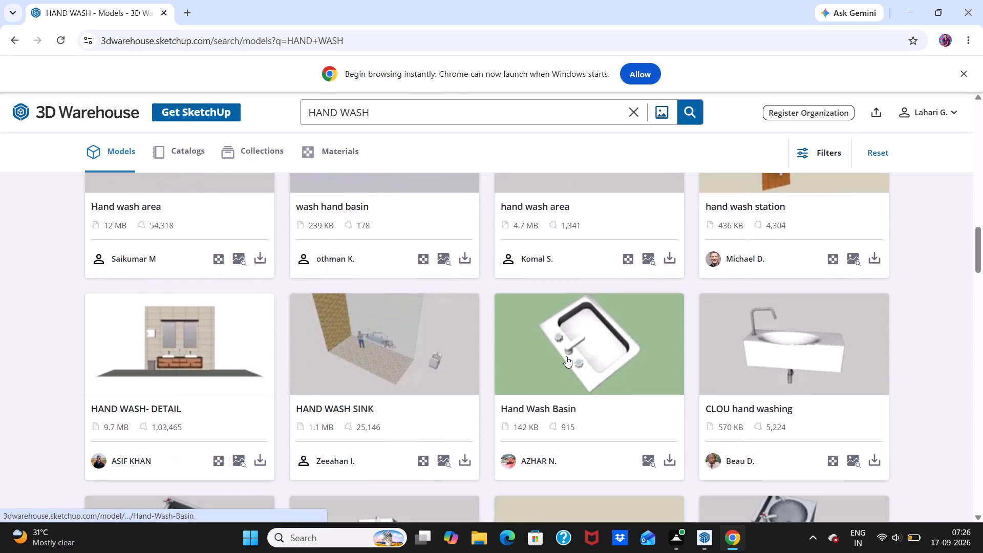
scroll(566, 356, down, 6)
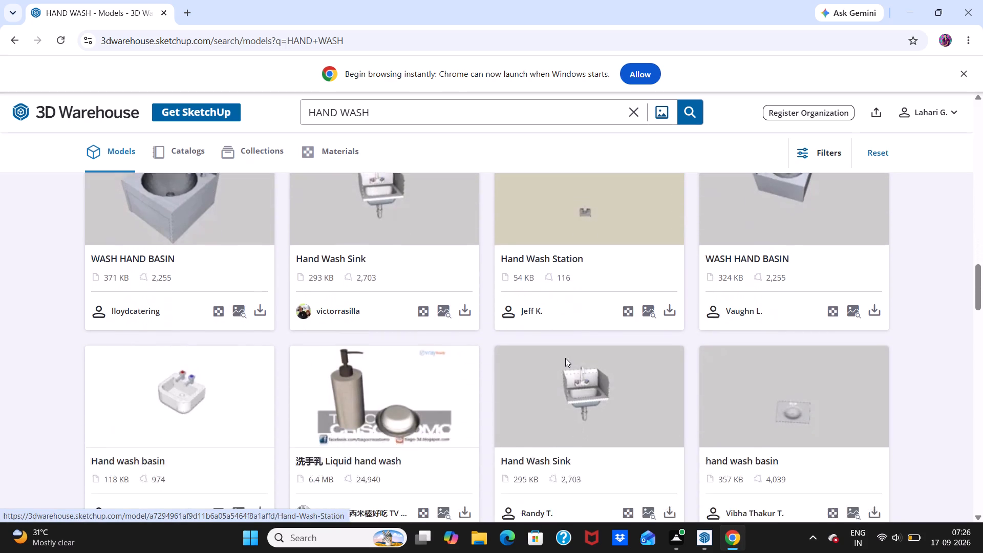
scroll(565, 358, down, 5)
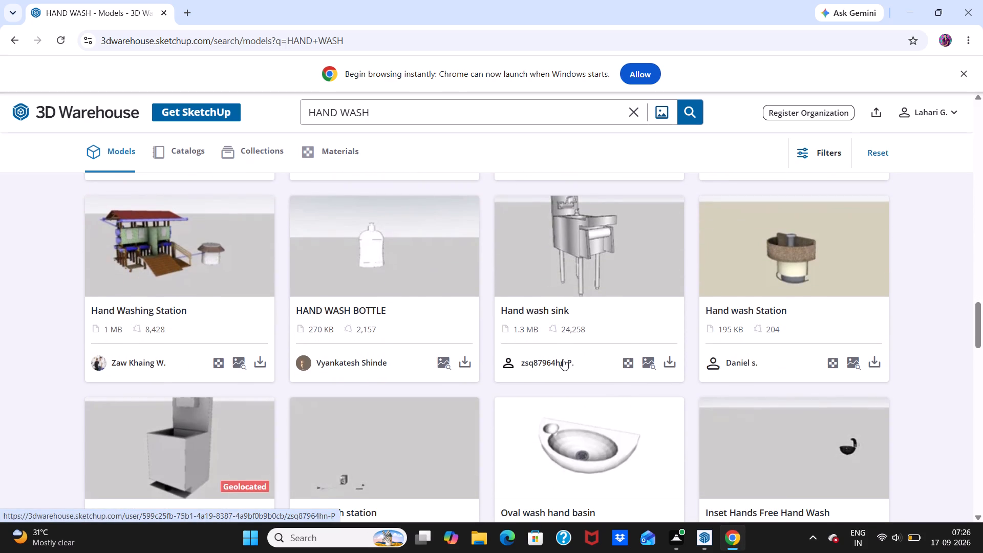
scroll(562, 361, down, 4)
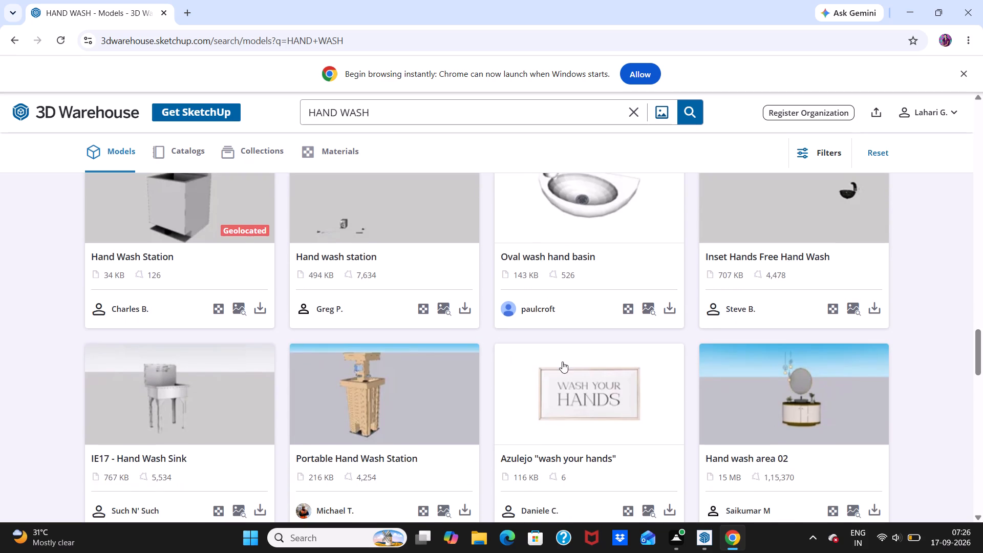
scroll(562, 361, down, 7)
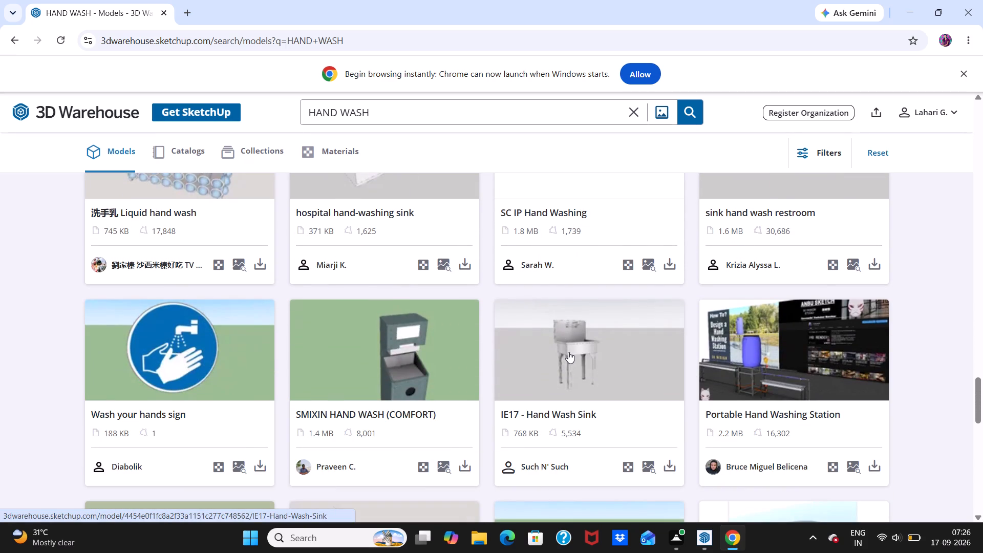
scroll(568, 354, down, 8)
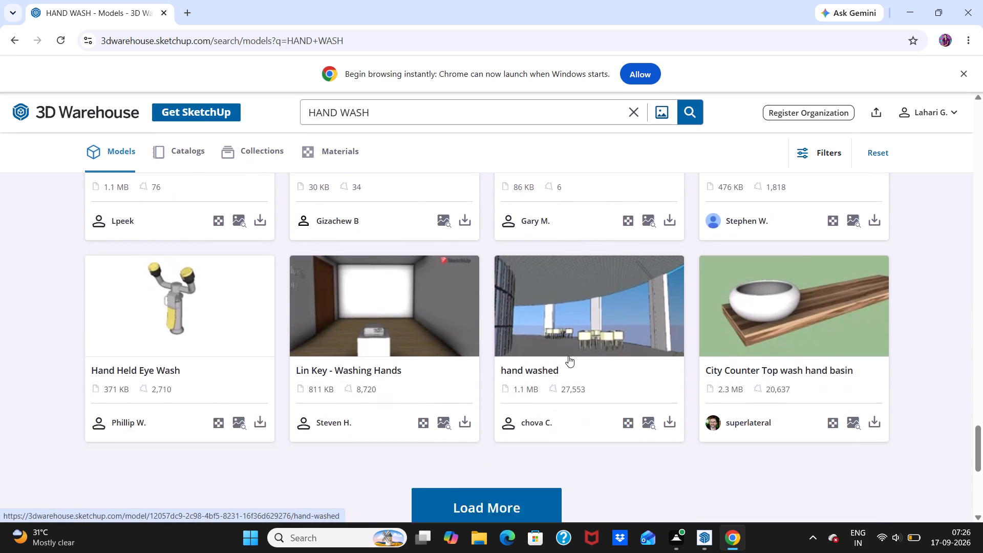
scroll(568, 356, up, 17)
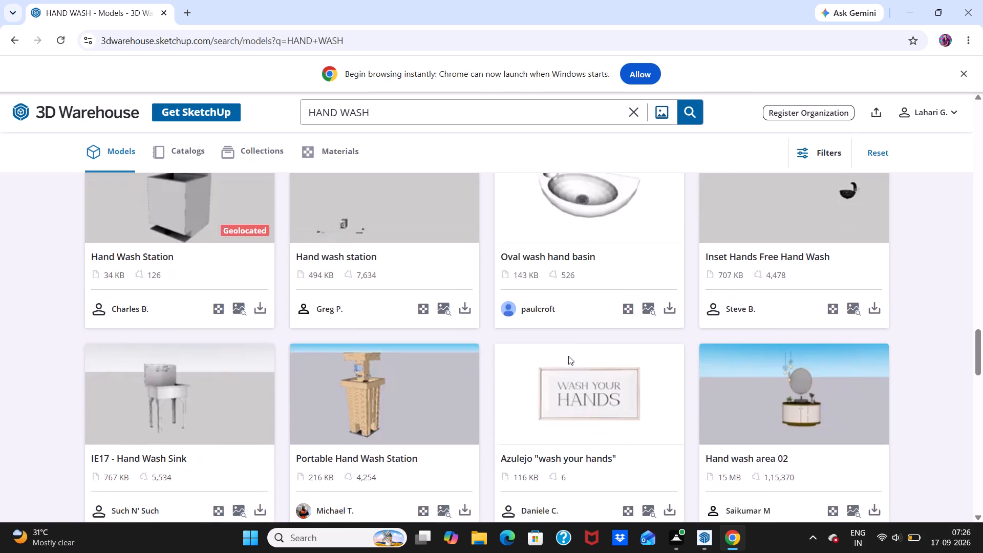
scroll(568, 356, up, 11)
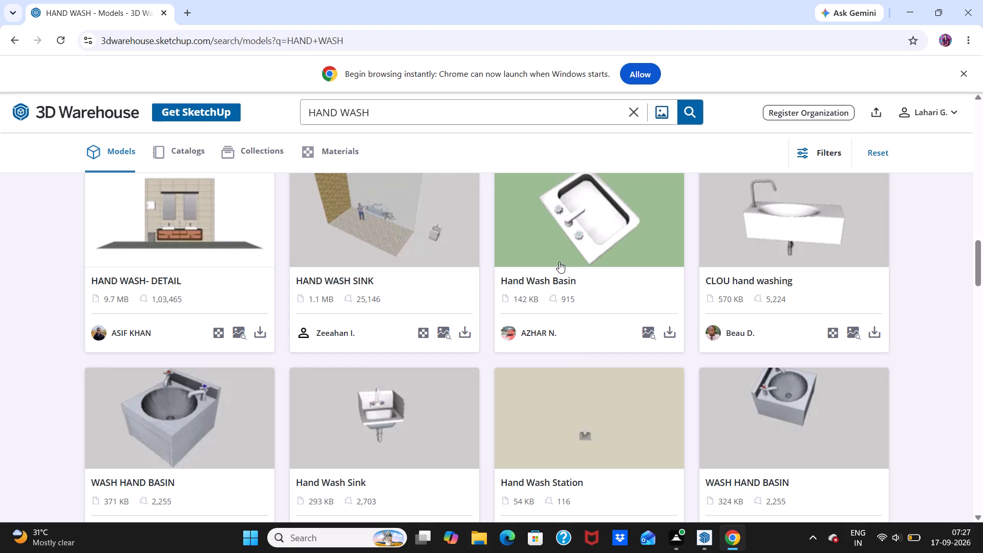
scroll(556, 267, up, 1)
scroll(553, 275, down, 3)
scroll(552, 278, up, 7)
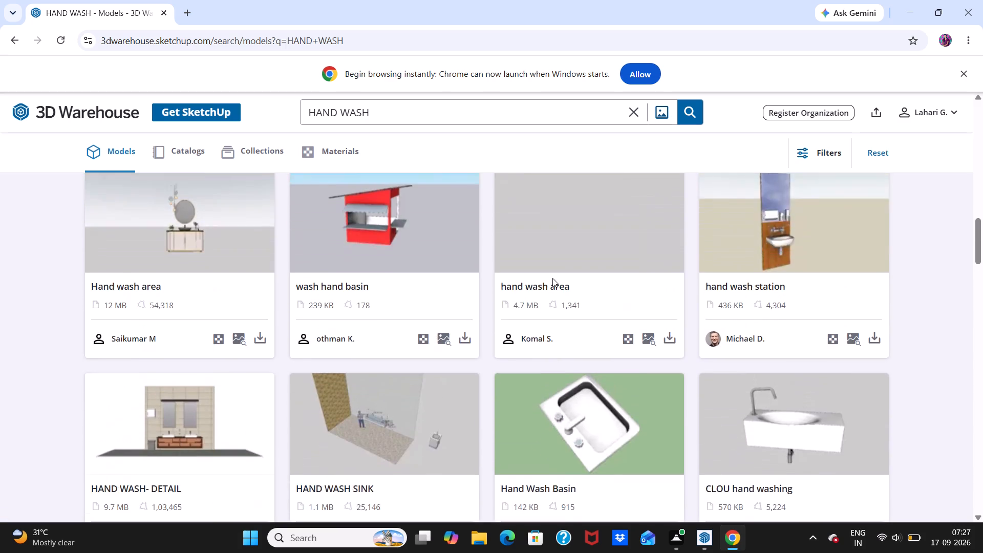
scroll(552, 285, up, 6)
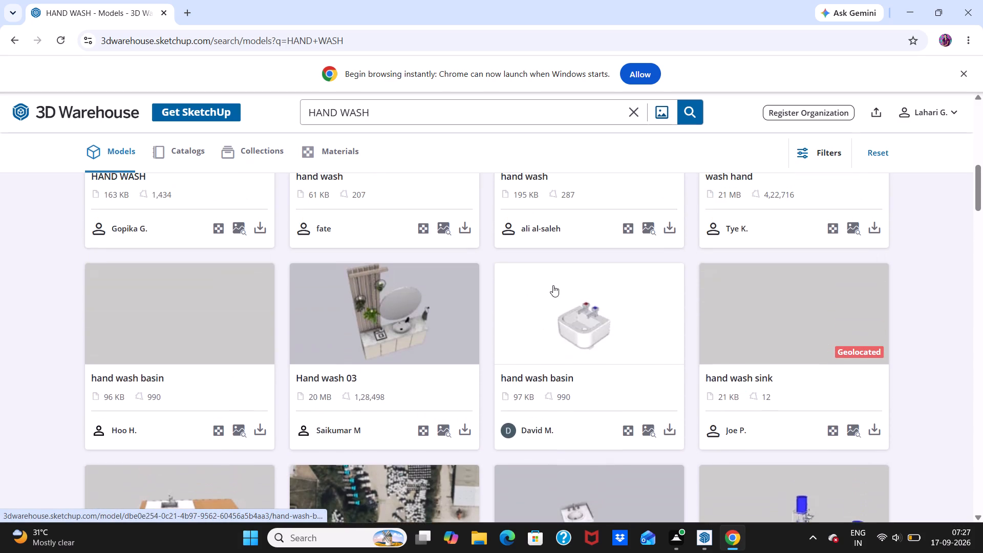
scroll(553, 285, up, 6)
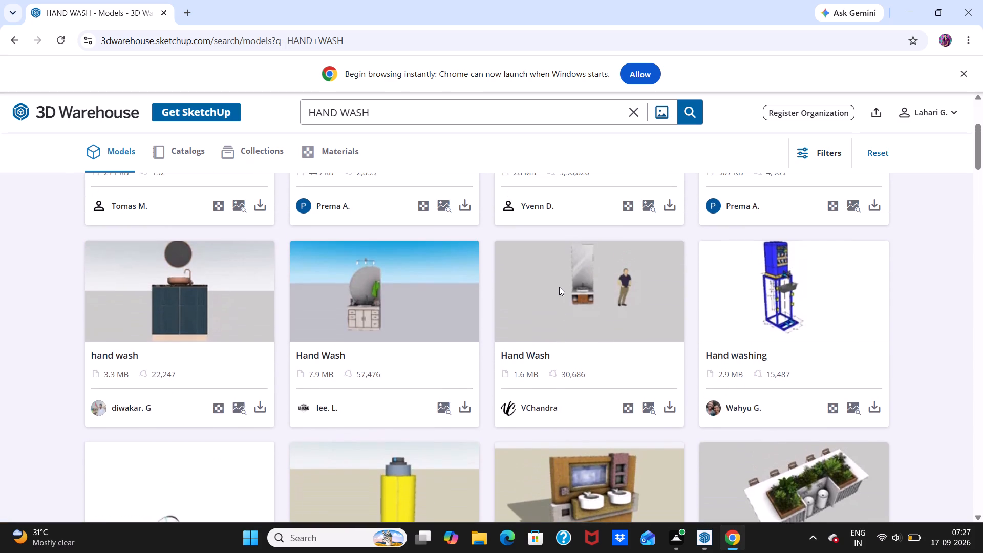
scroll(556, 293, up, 4)
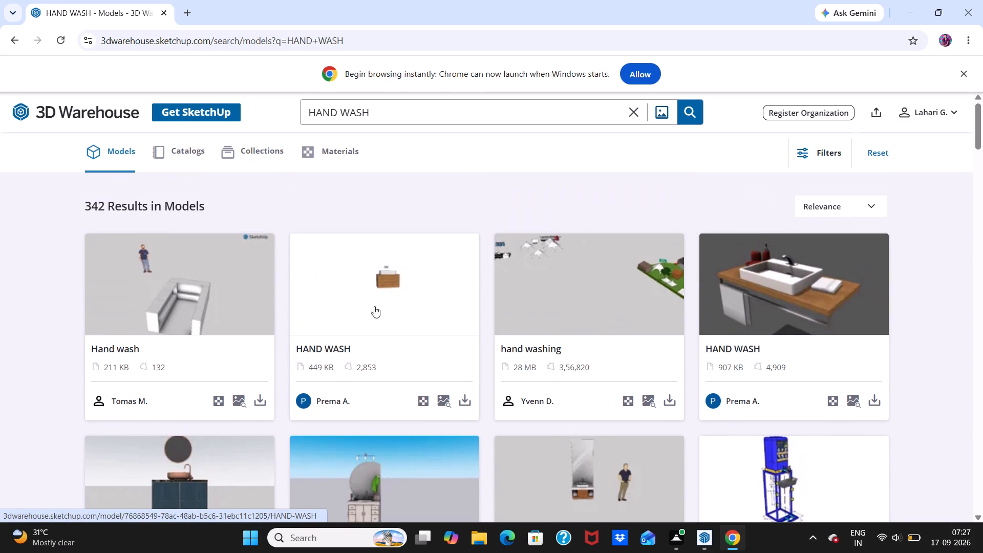
Download the 449 KB HAND WASH model with the wooden cabinet, dismiss the subscription offer and close Chrome to return to SketchUp.
click(463, 403)
click(484, 295)
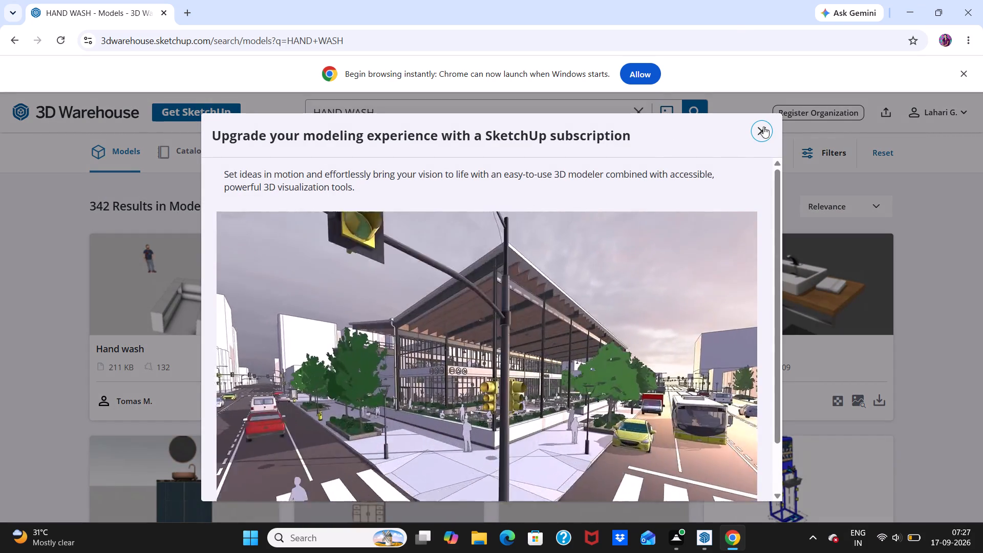
click(766, 126)
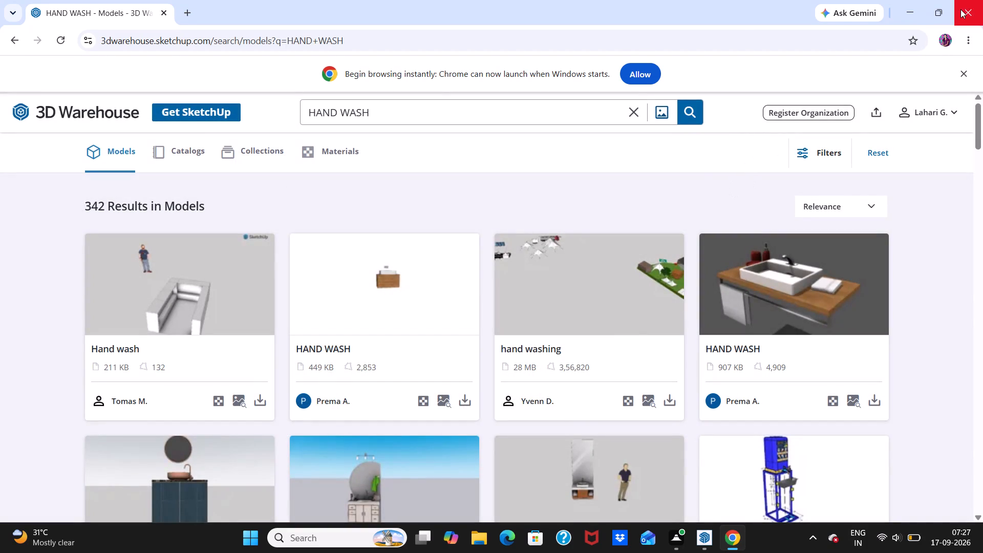
click(960, 8)
Examine the kitchen model from several angles, including the cooktop counter, the sink area and the whole room.
scroll(517, 380, down, 2)
scroll(522, 413, up, 4)
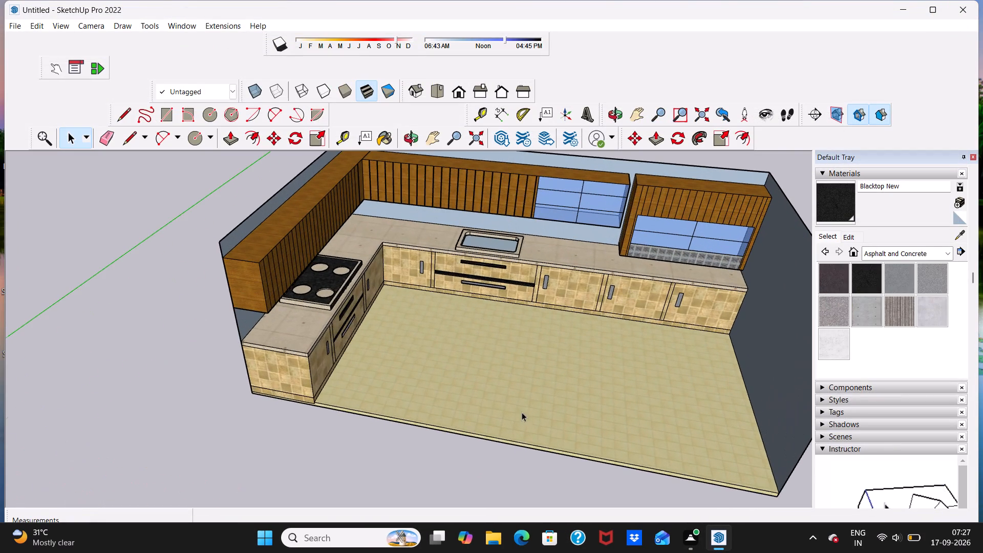
middle_drag(522, 434, 530, 332)
scroll(329, 295, up, 8)
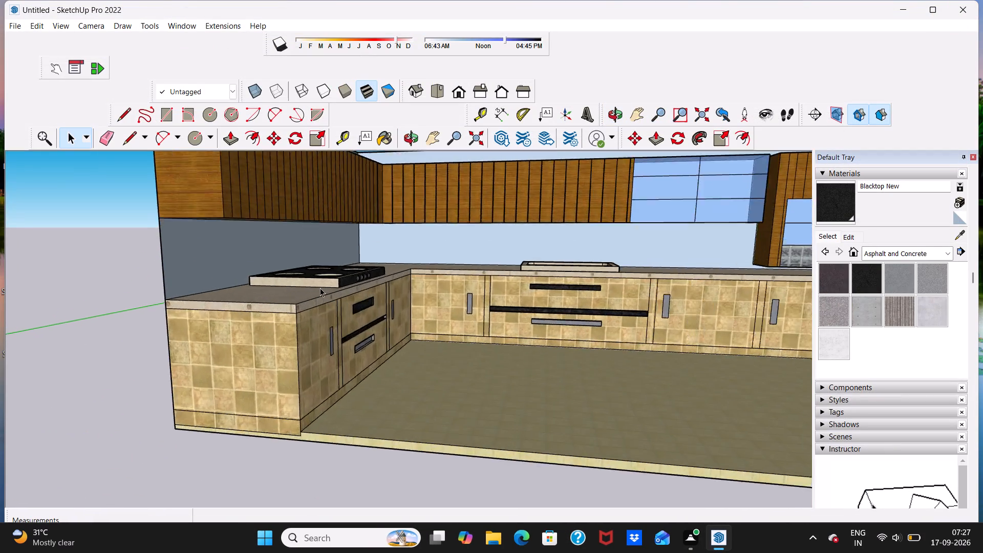
scroll(320, 288, up, 9)
scroll(322, 288, down, 15)
middle_drag(409, 322, 383, 368)
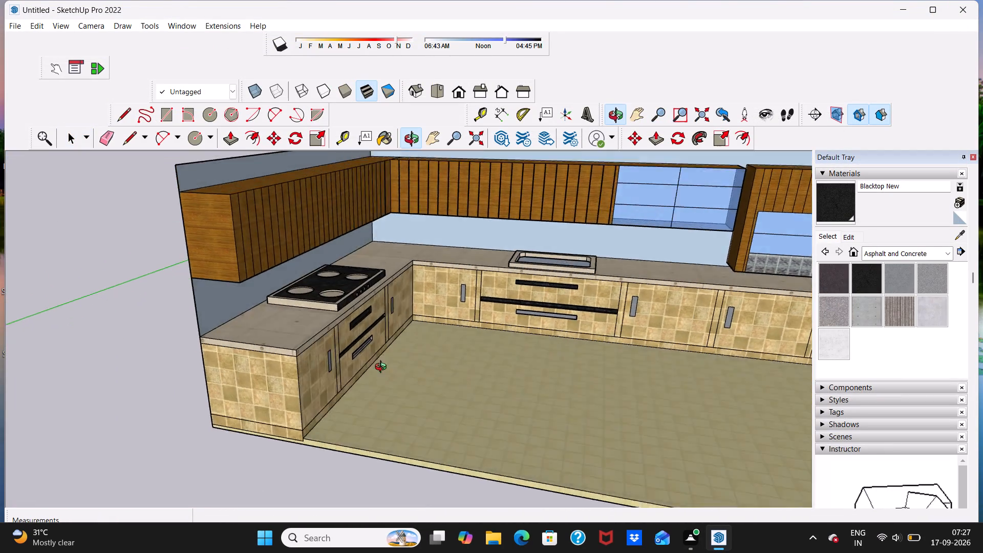
middle_drag(383, 368, 450, 374)
scroll(447, 363, down, 10)
scroll(609, 333, up, 5)
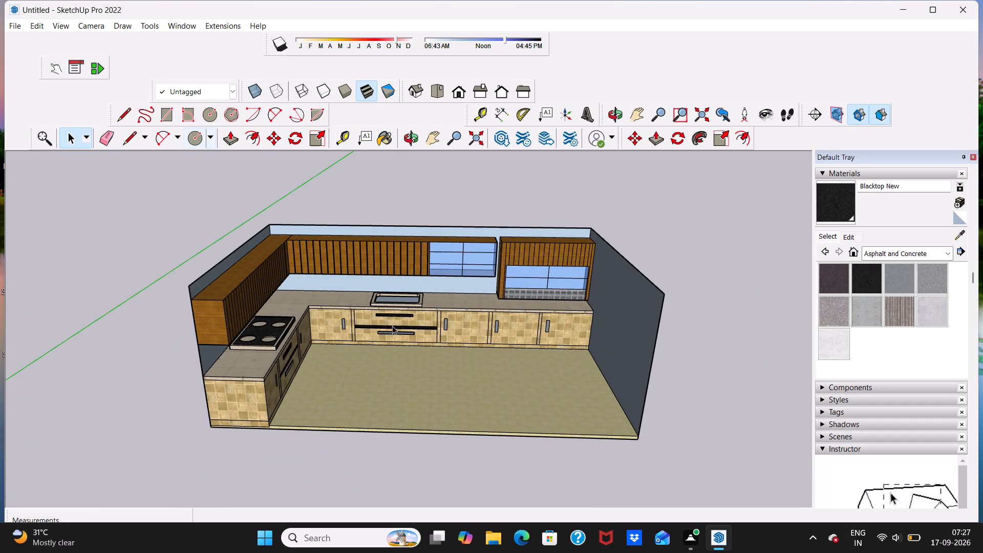
middle_drag(564, 381, 568, 437)
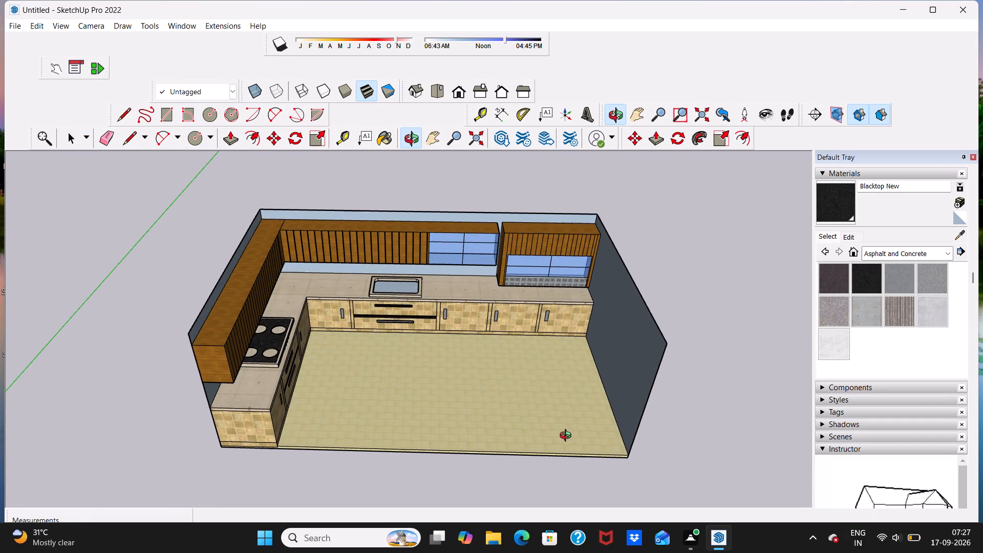
middle_drag(568, 437, 579, 391)
scroll(540, 361, up, 3)
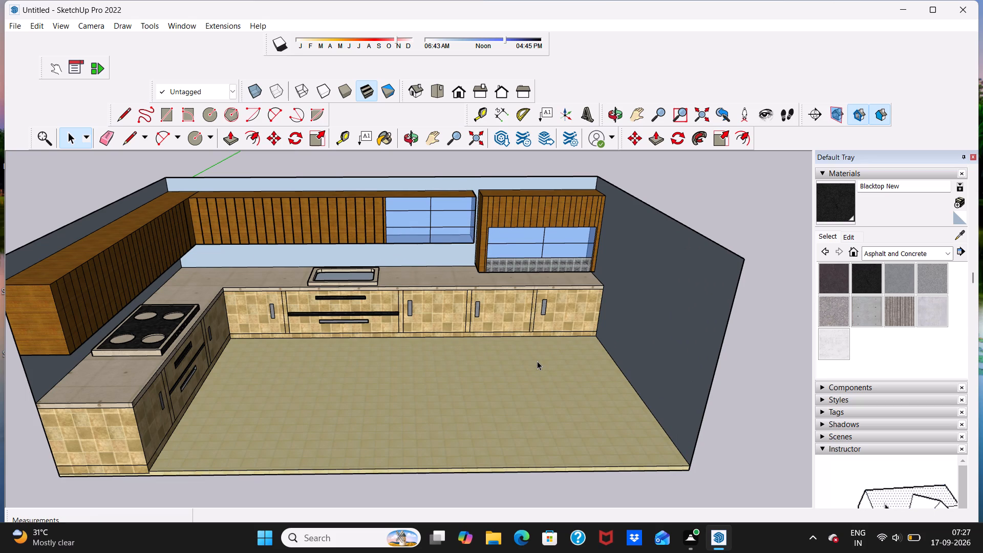
scroll(537, 363, down, 4)
scroll(531, 403, up, 3)
middle_drag(543, 401, 541, 401)
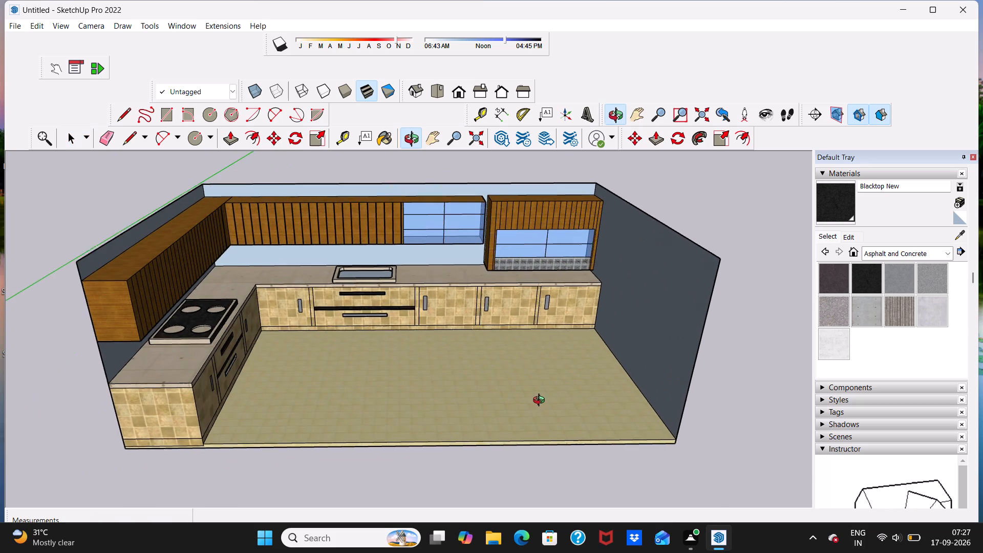
Draw a rectangle about 7' 10" by 4' 2" on the open floor near the dark side wall, opposite the cooktop counter.
middle_drag(541, 401, 516, 409)
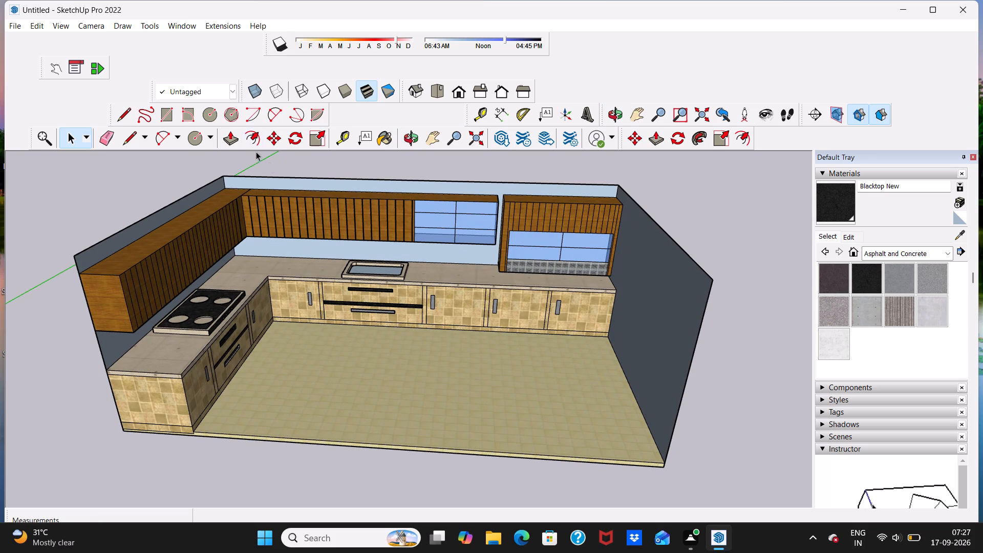
click(165, 107)
scroll(578, 350, up, 4)
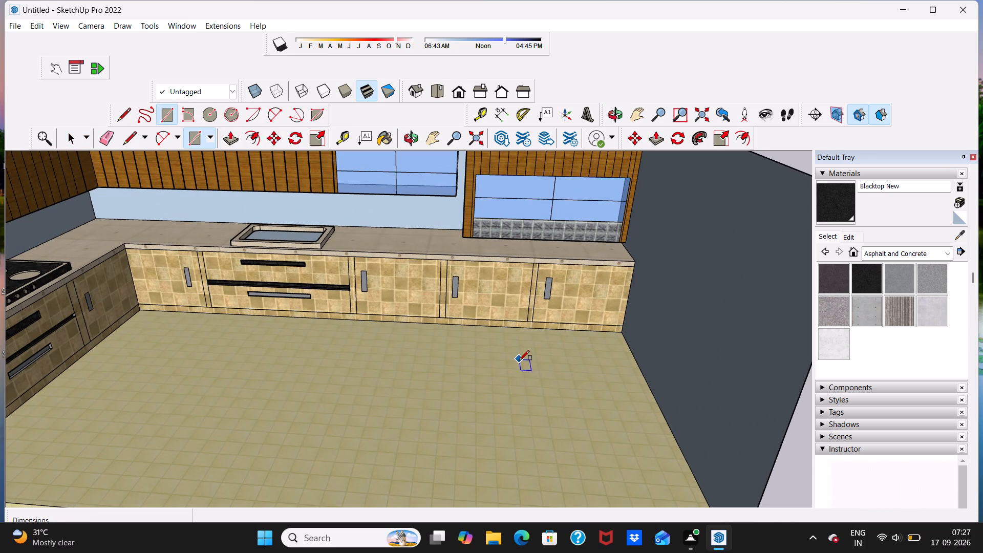
click(483, 384)
scroll(616, 455, down, 3)
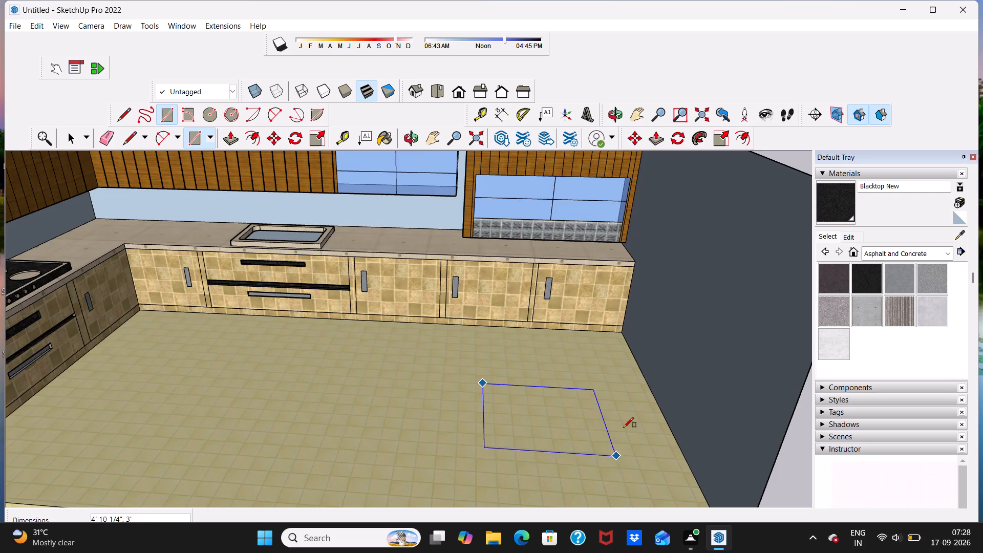
scroll(624, 428, down, 8)
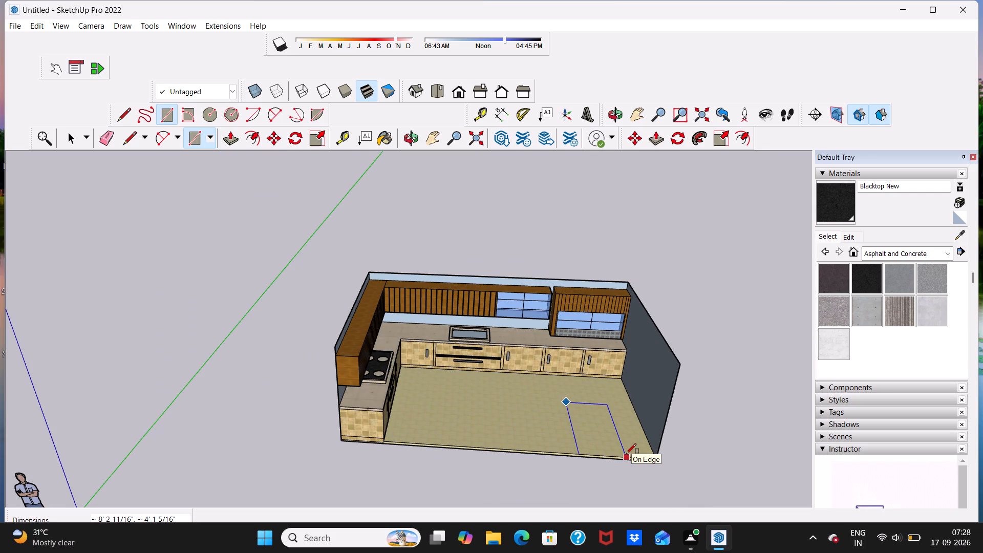
scroll(626, 454, up, 9)
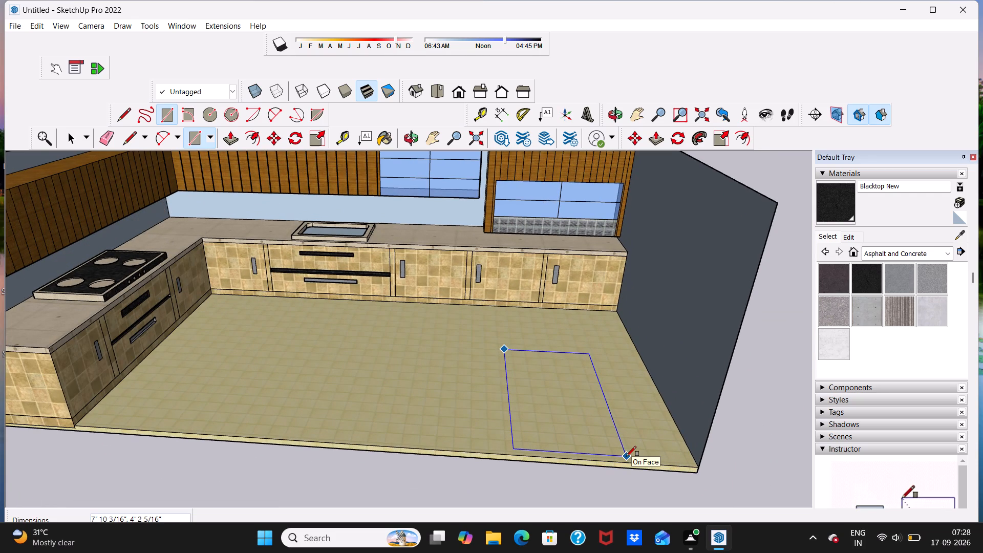
click(626, 456)
scroll(581, 348, down, 6)
scroll(499, 378, up, 6)
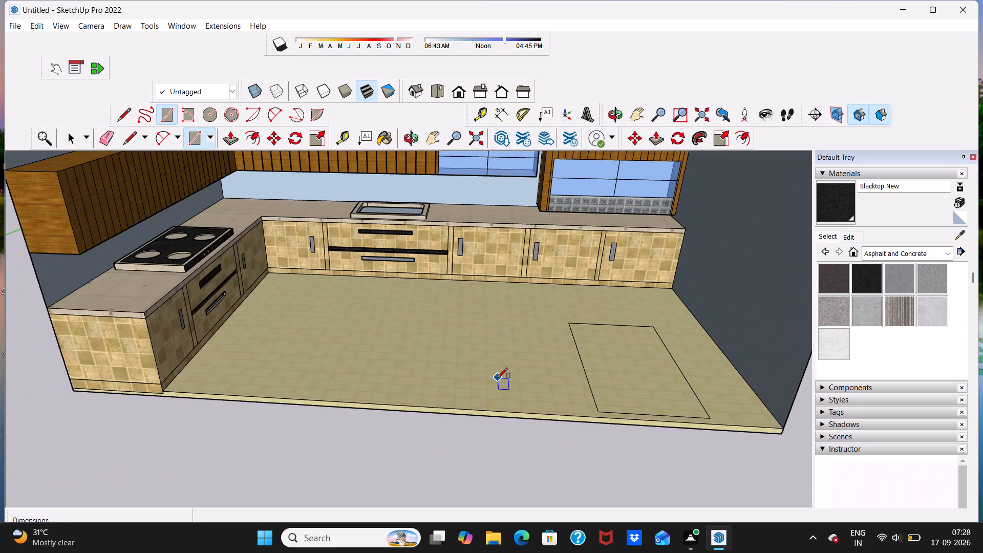
key(space)
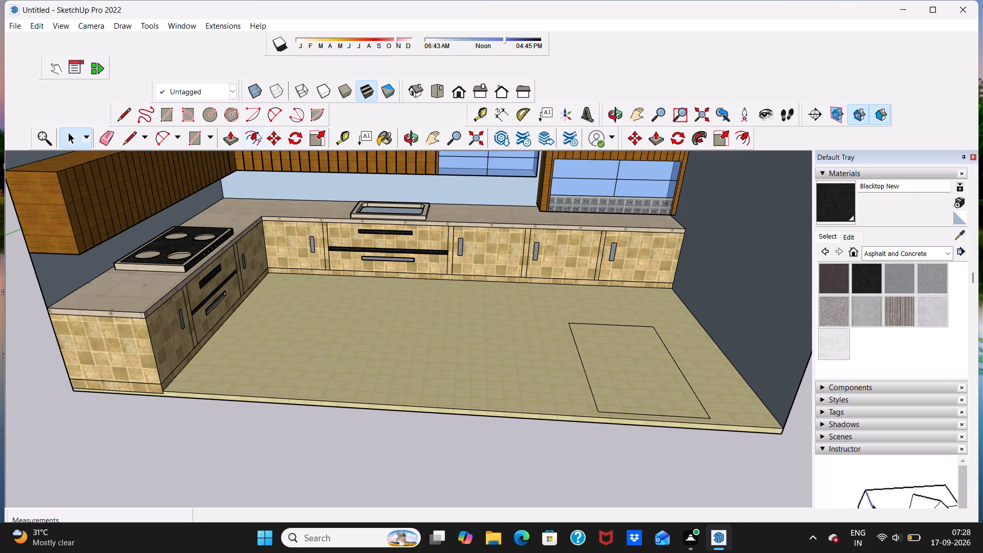
Push/Pull the floor rectangle up 3' to form a kitchen island block.
click(235, 139)
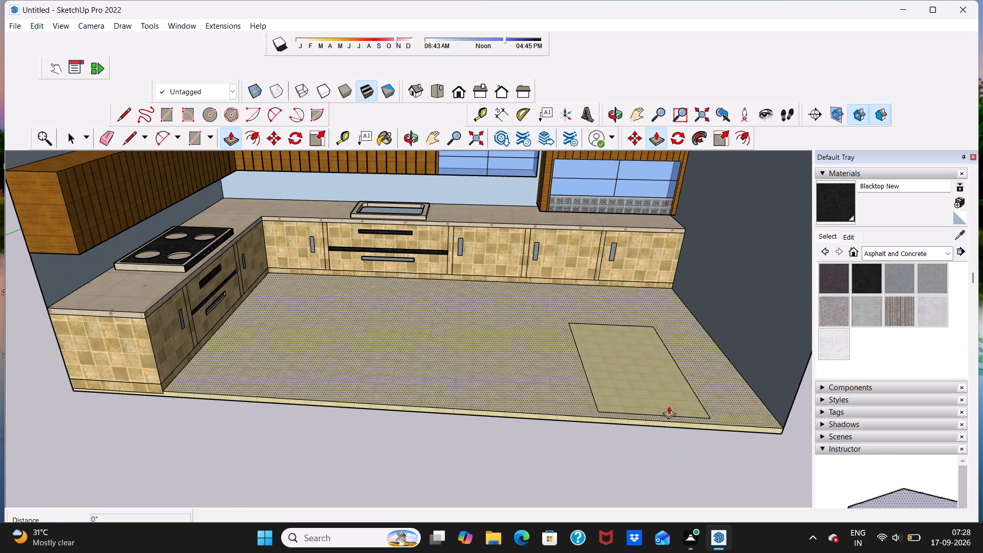
click(638, 386)
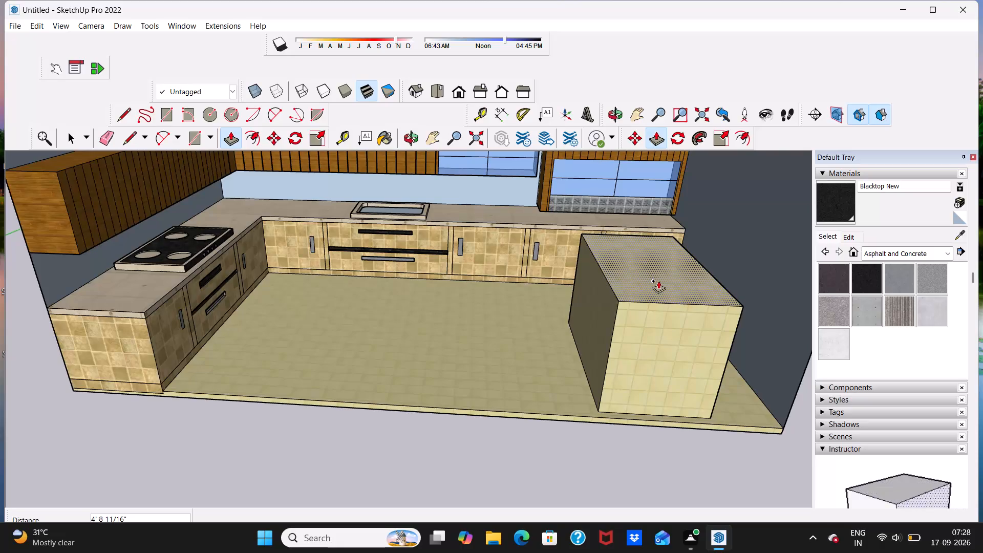
text(3')
key(Return)
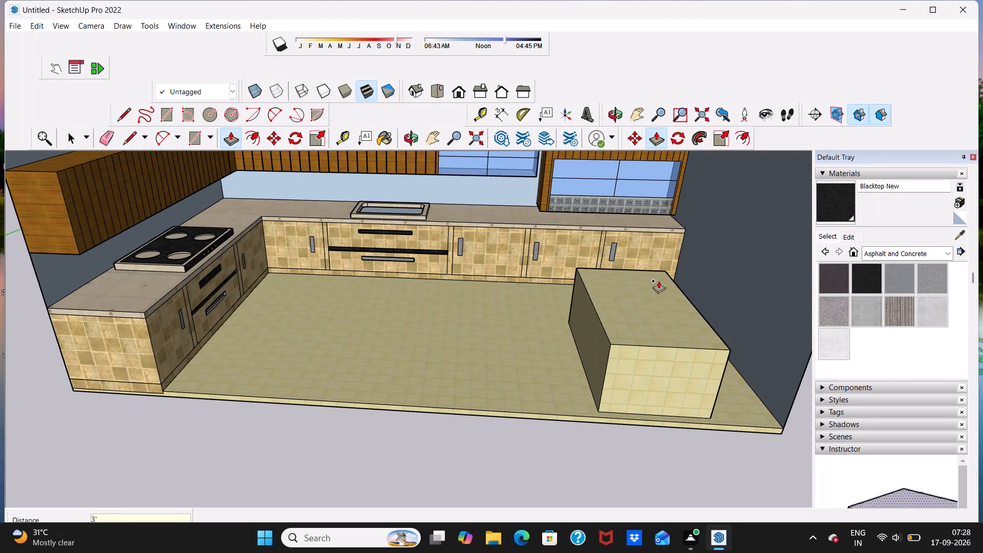
Raise the island block's top face by about another 10 11/16" with Push/Pull.
middle_drag(653, 393, 663, 329)
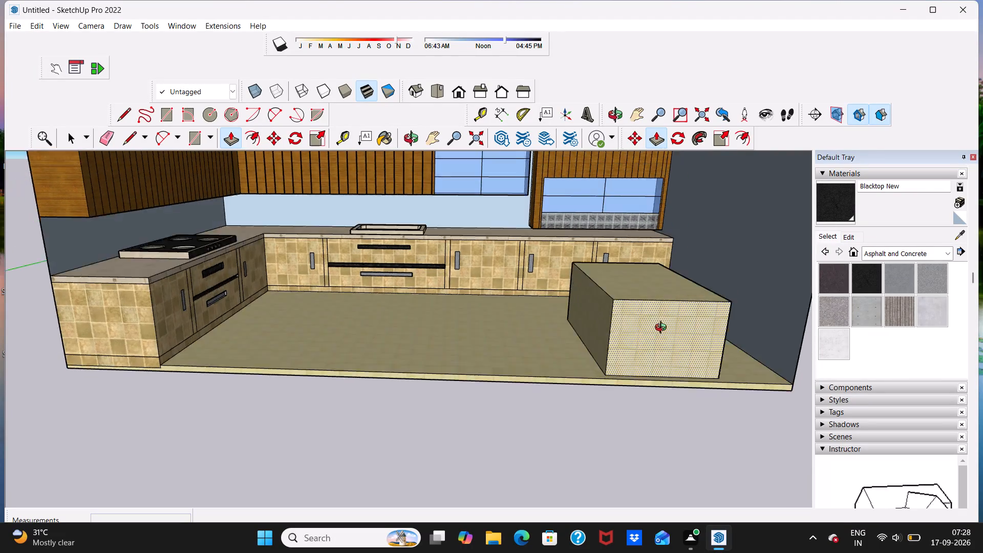
middle_drag(663, 329, 658, 350)
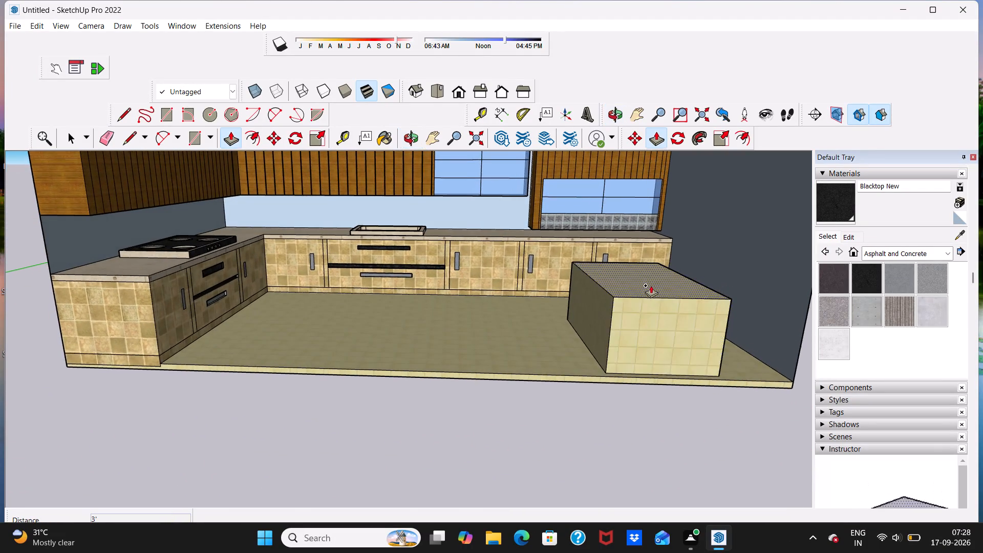
scroll(651, 284, up, 7)
click(648, 292)
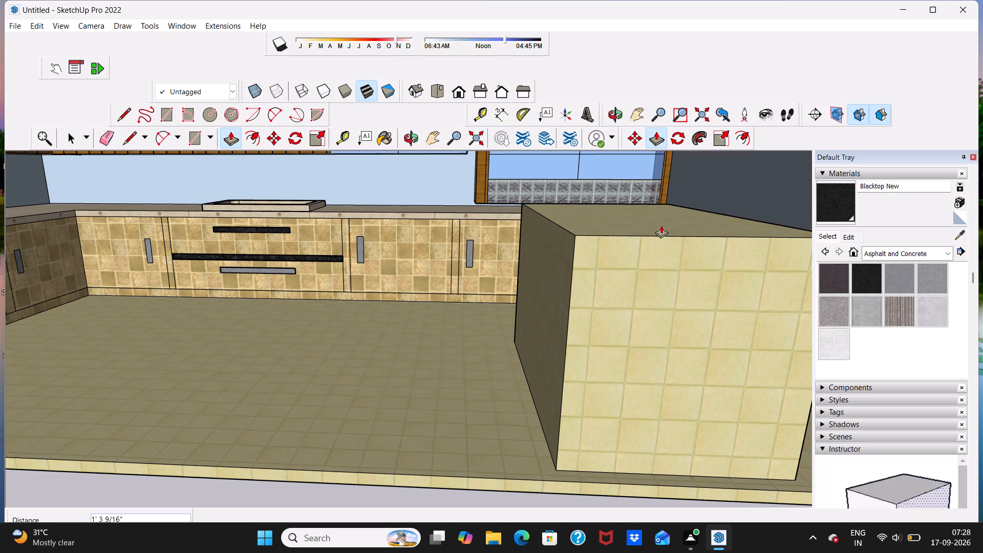
middle_drag(661, 243, 661, 242)
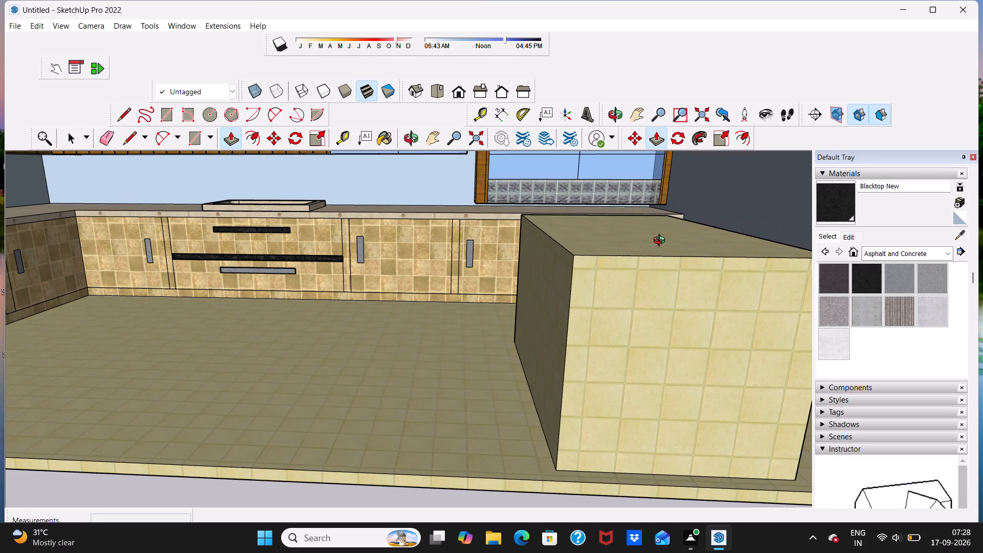
middle_drag(661, 242, 785, 248)
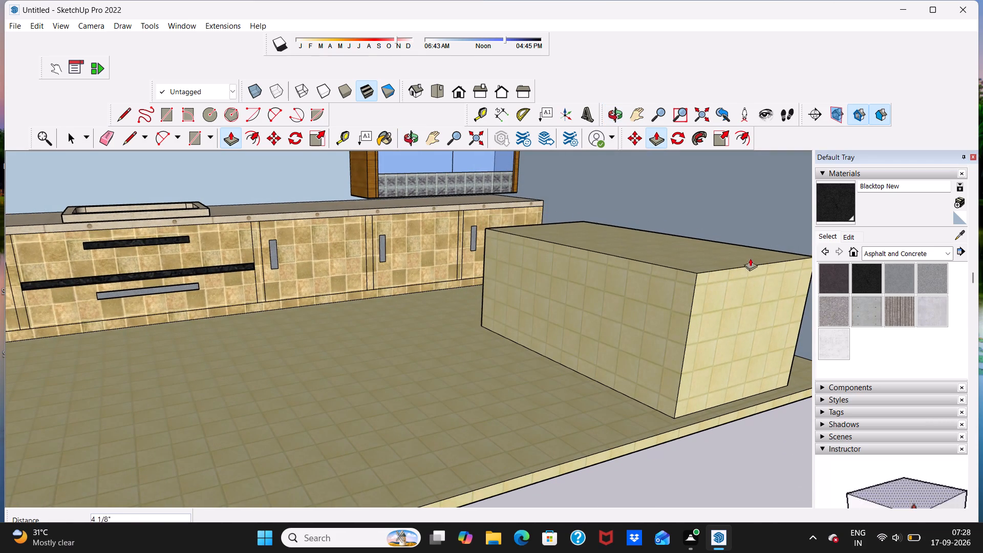
click(751, 235)
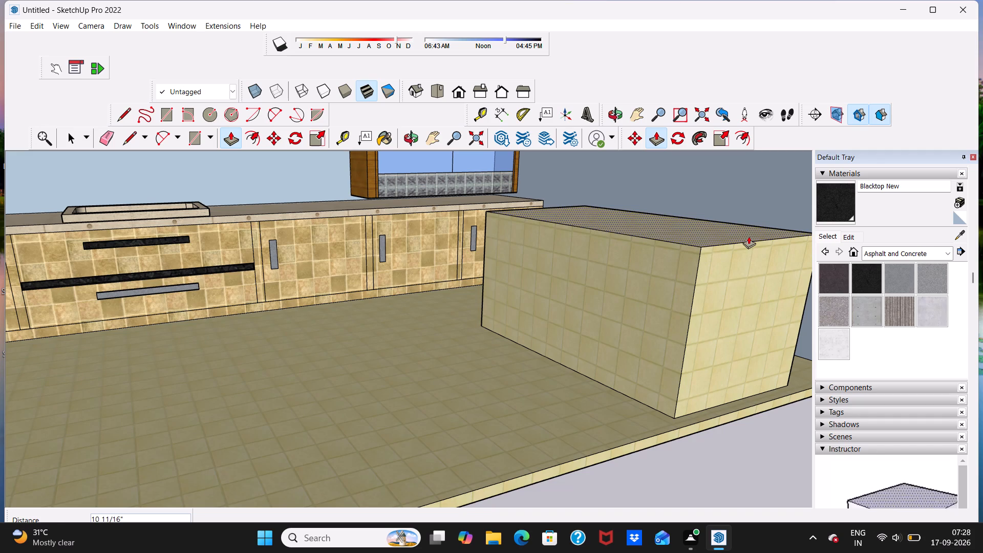
key(space)
Examine the island block's height and placement against the counters and the whole kitchen from several angles.
scroll(728, 272, down, 9)
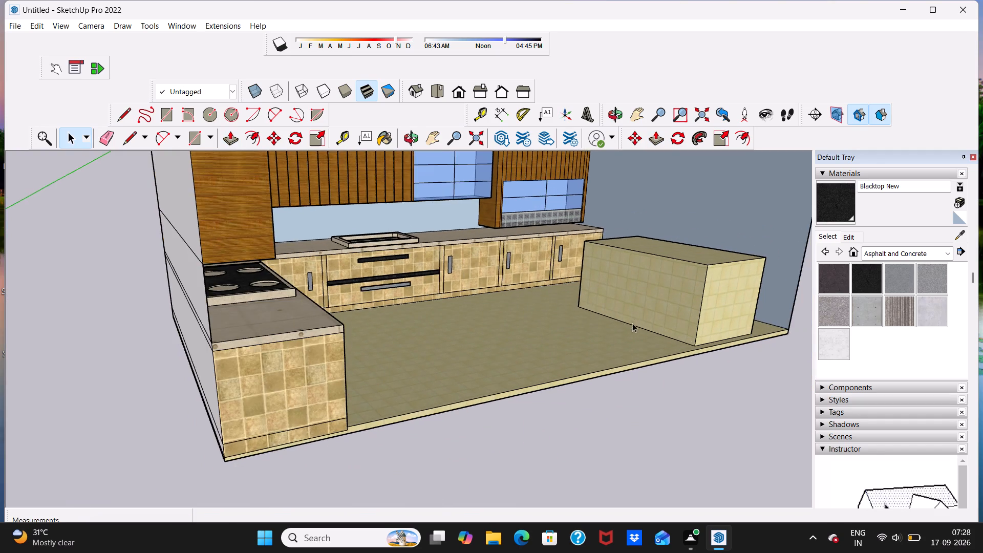
middle_drag(631, 324, 674, 305)
middle_drag(632, 283, 538, 304)
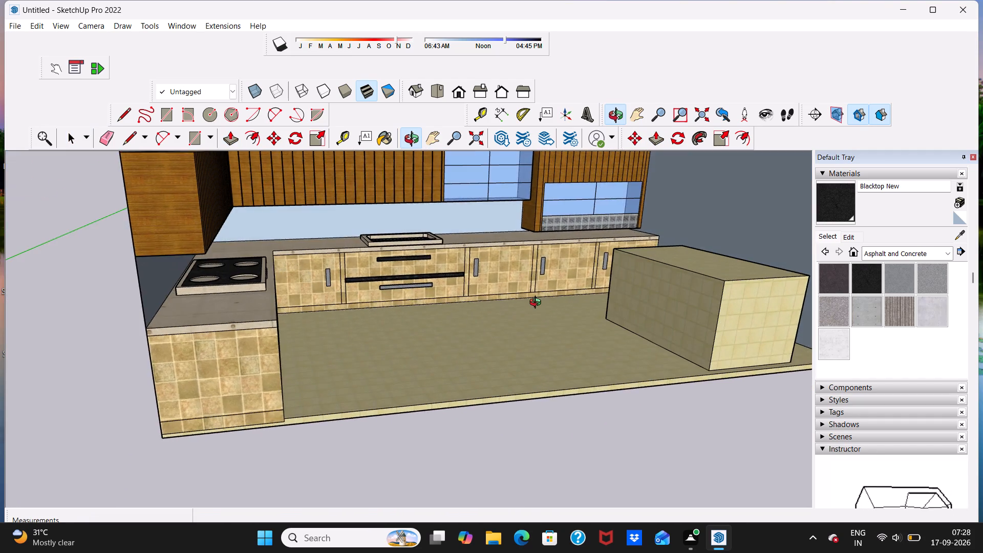
middle_drag(538, 304, 500, 293)
scroll(516, 305, up, 1)
scroll(676, 297, down, 9)
scroll(757, 293, up, 1)
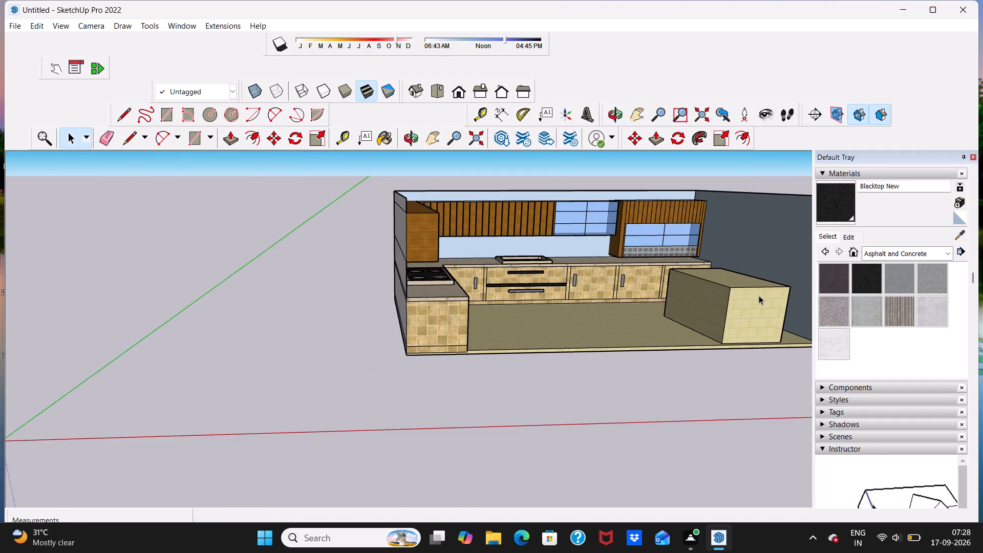
middle_drag(760, 297, 702, 249)
scroll(733, 270, down, 10)
middle_drag(736, 256, 736, 262)
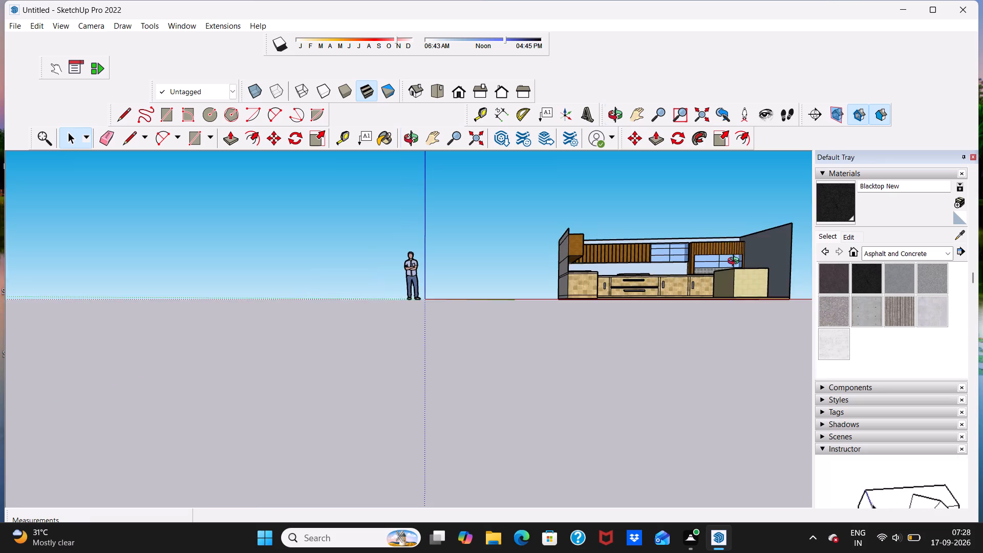
middle_drag(736, 262, 706, 387)
middle_drag(697, 356, 747, 322)
scroll(726, 294, up, 15)
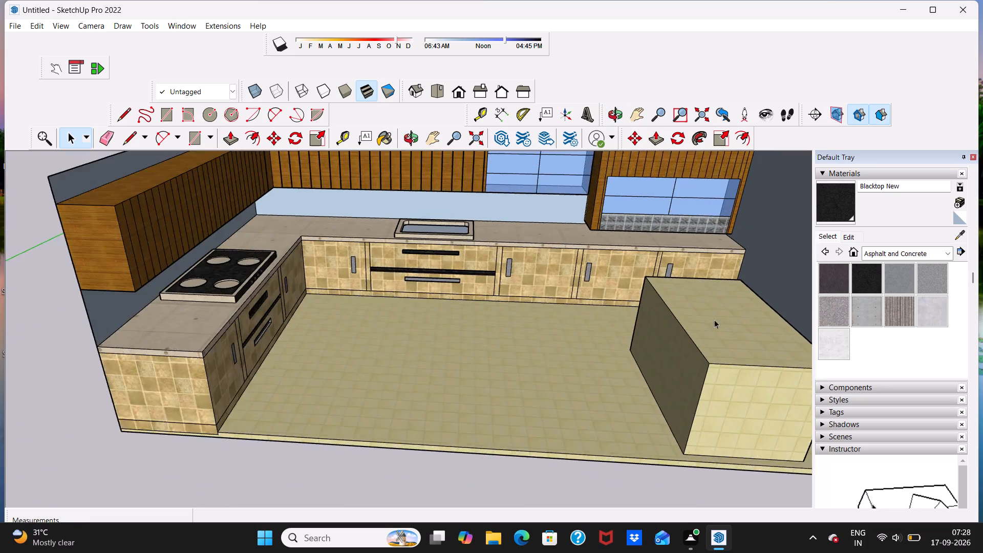
scroll(714, 320, up, 3)
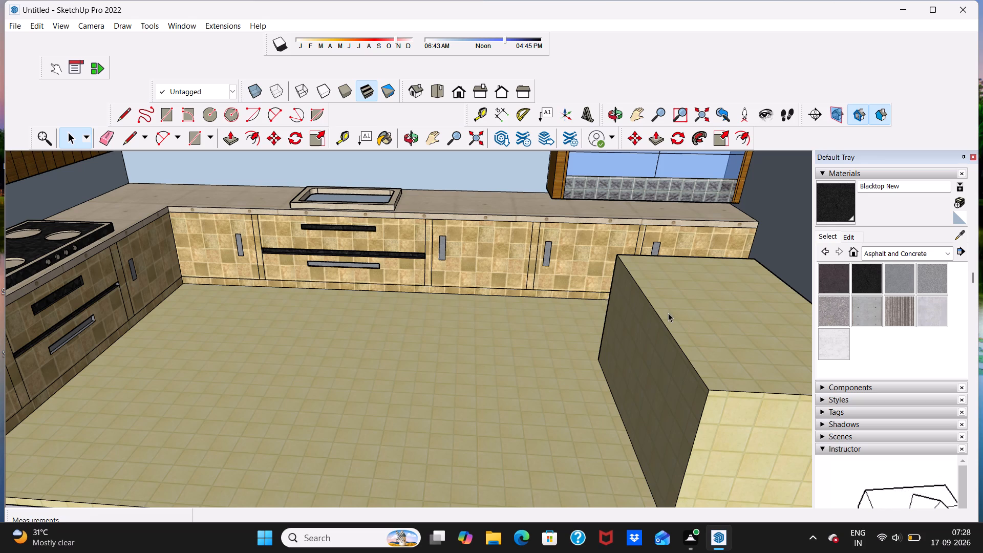
scroll(668, 313, up, 2)
scroll(551, 235, down, 6)
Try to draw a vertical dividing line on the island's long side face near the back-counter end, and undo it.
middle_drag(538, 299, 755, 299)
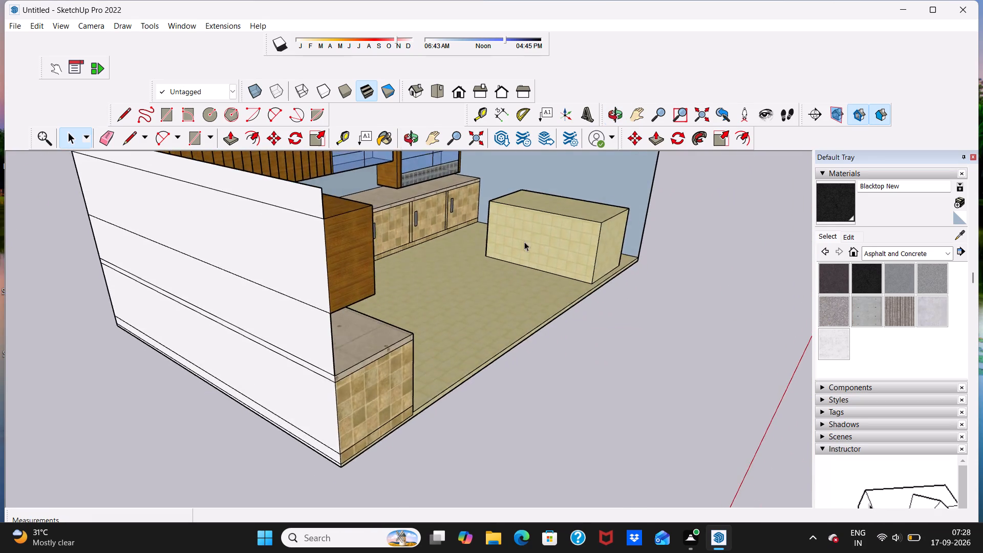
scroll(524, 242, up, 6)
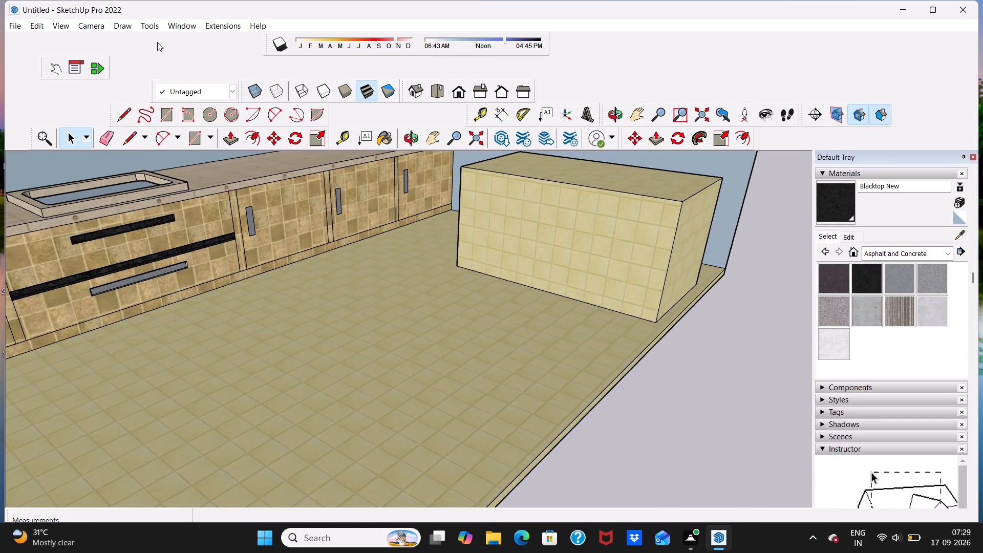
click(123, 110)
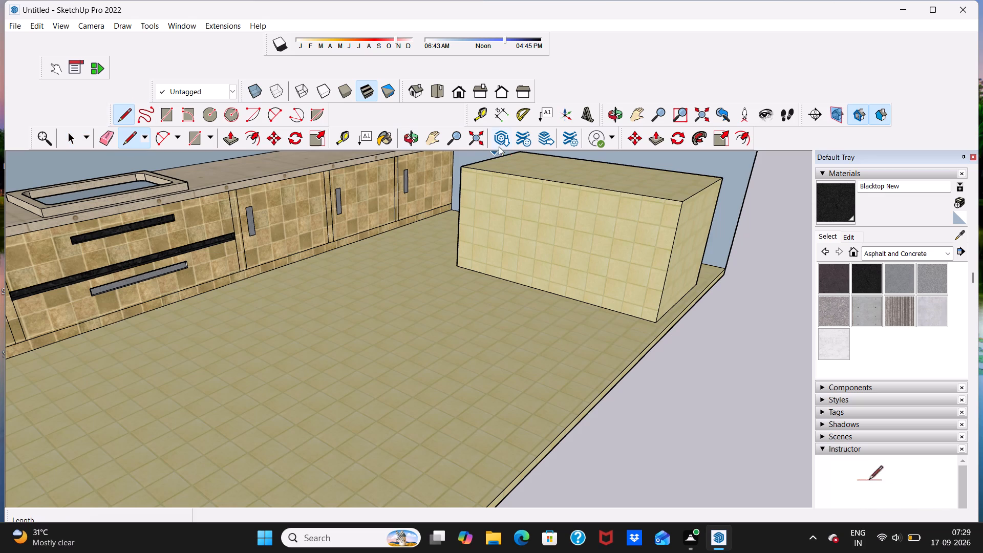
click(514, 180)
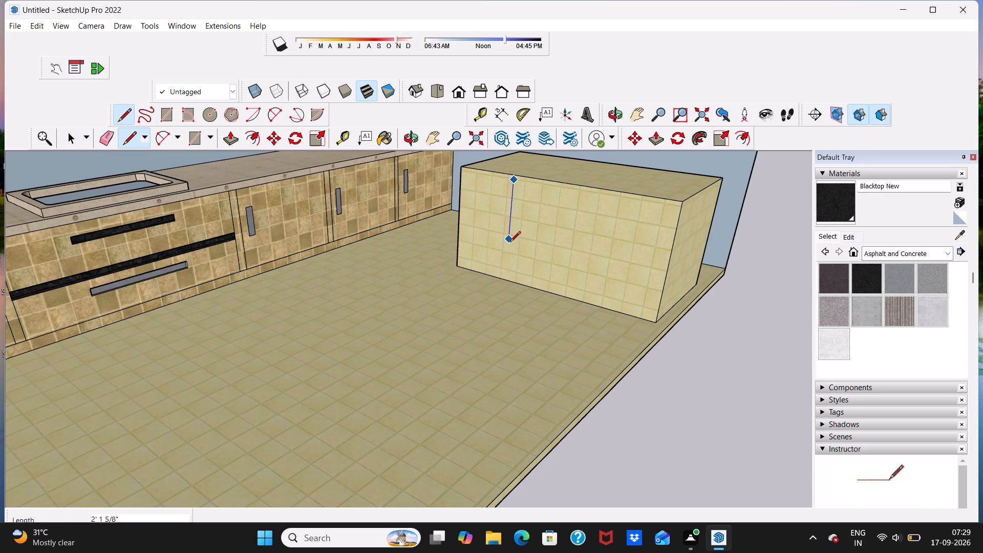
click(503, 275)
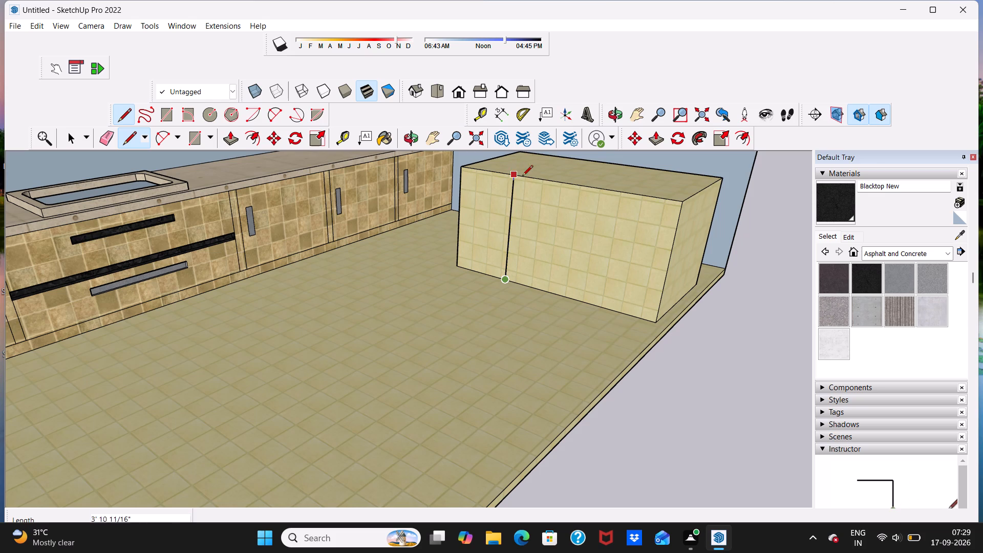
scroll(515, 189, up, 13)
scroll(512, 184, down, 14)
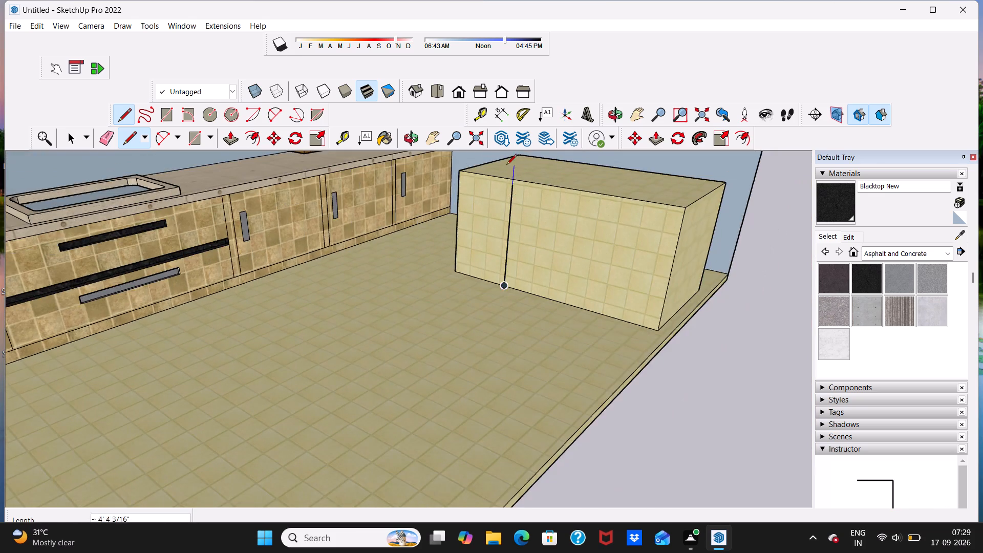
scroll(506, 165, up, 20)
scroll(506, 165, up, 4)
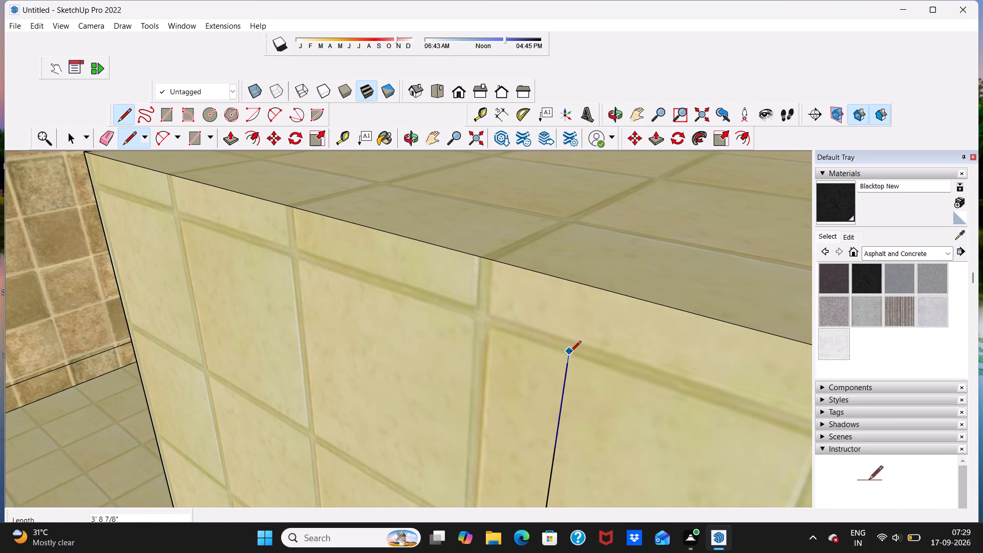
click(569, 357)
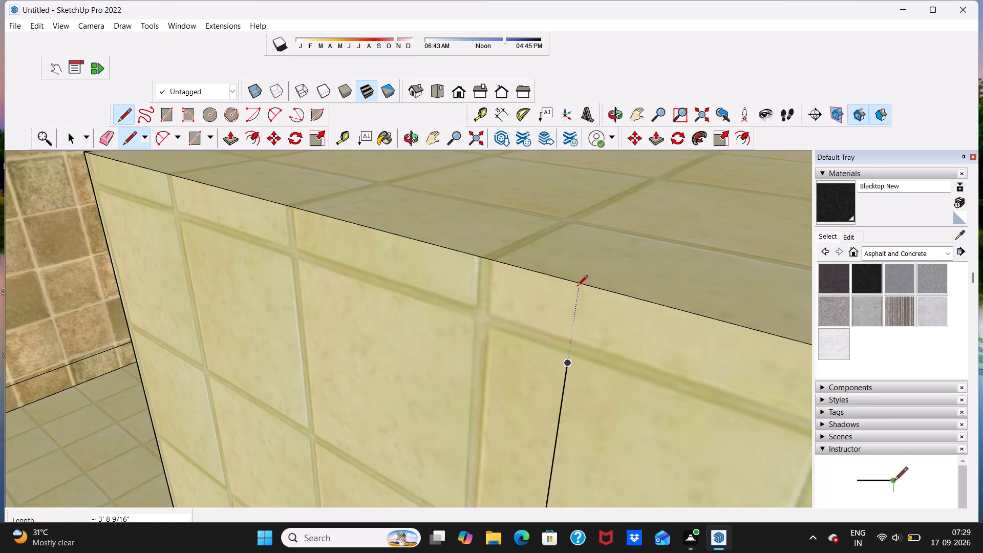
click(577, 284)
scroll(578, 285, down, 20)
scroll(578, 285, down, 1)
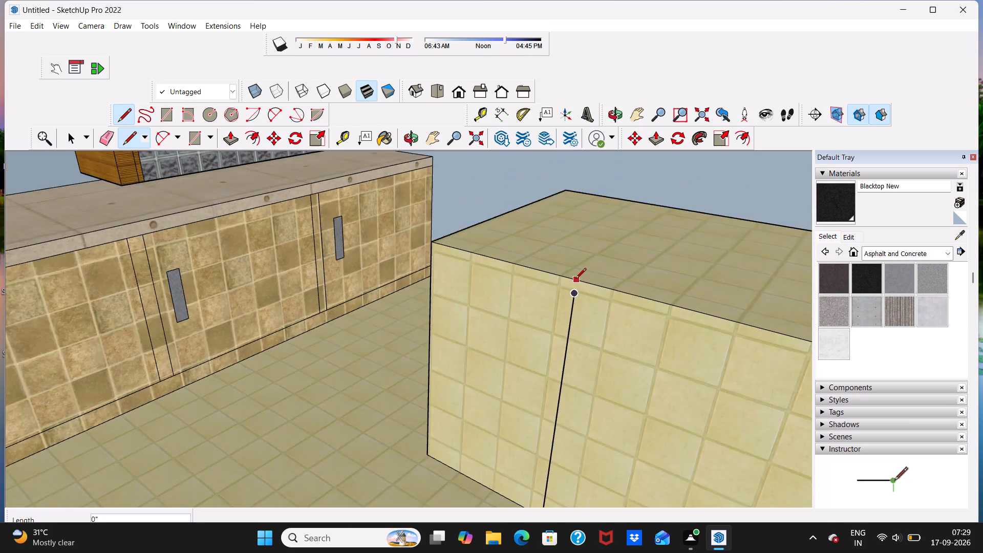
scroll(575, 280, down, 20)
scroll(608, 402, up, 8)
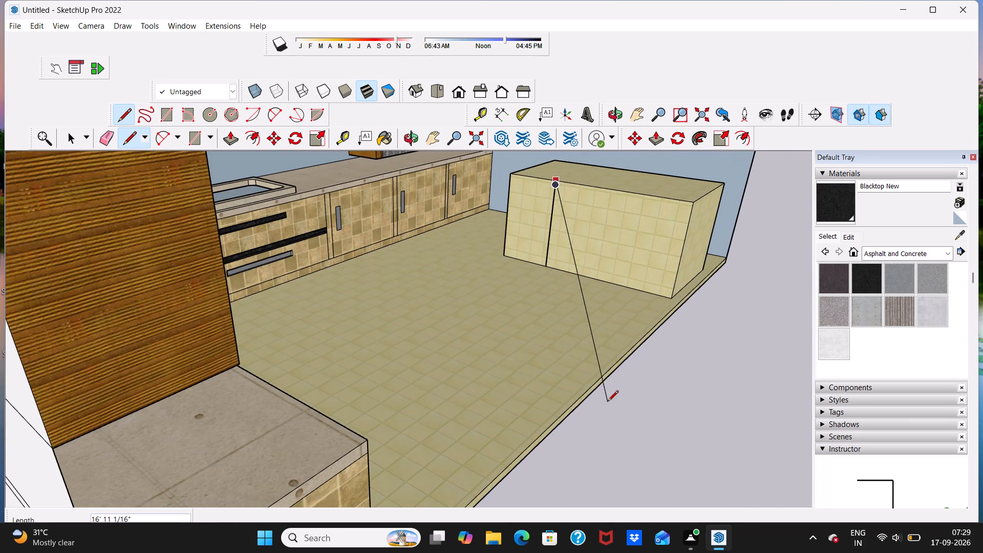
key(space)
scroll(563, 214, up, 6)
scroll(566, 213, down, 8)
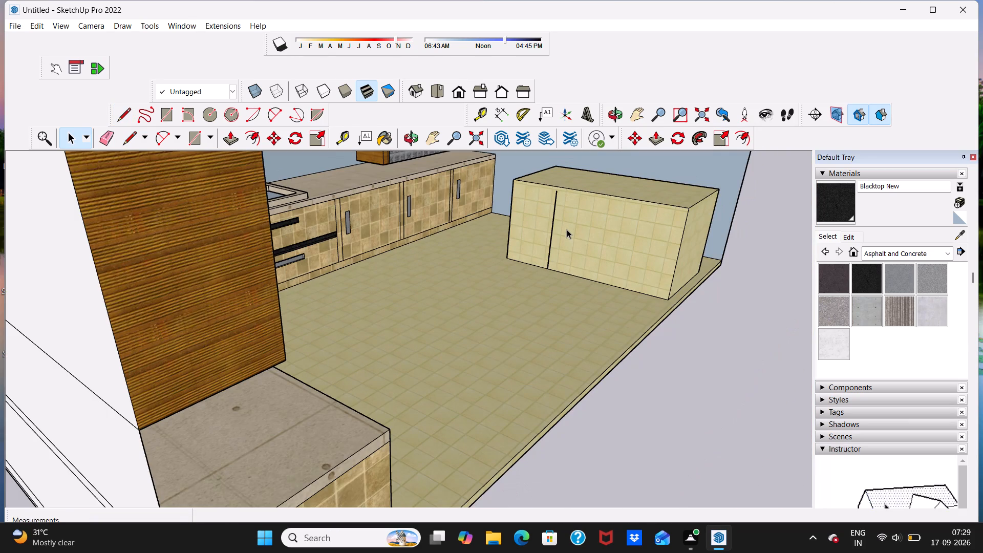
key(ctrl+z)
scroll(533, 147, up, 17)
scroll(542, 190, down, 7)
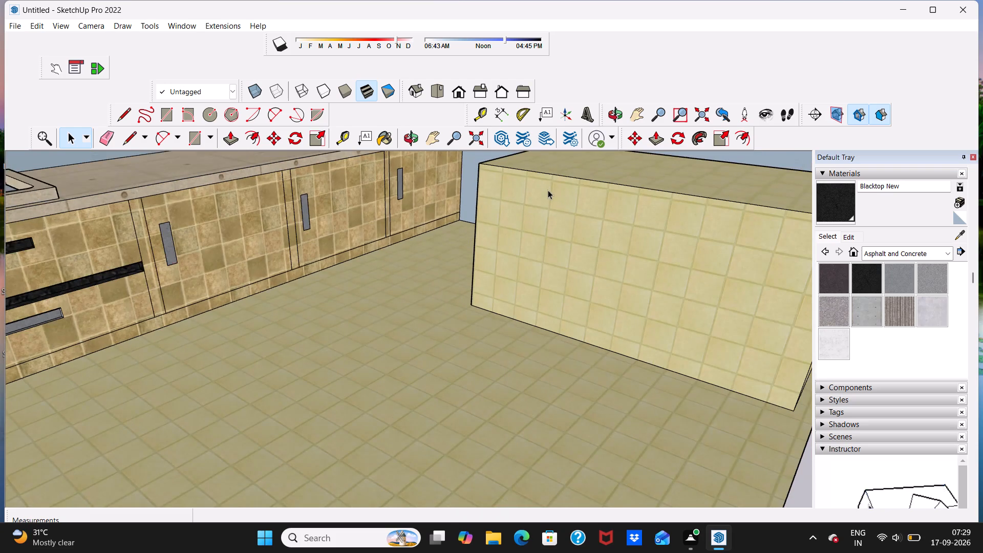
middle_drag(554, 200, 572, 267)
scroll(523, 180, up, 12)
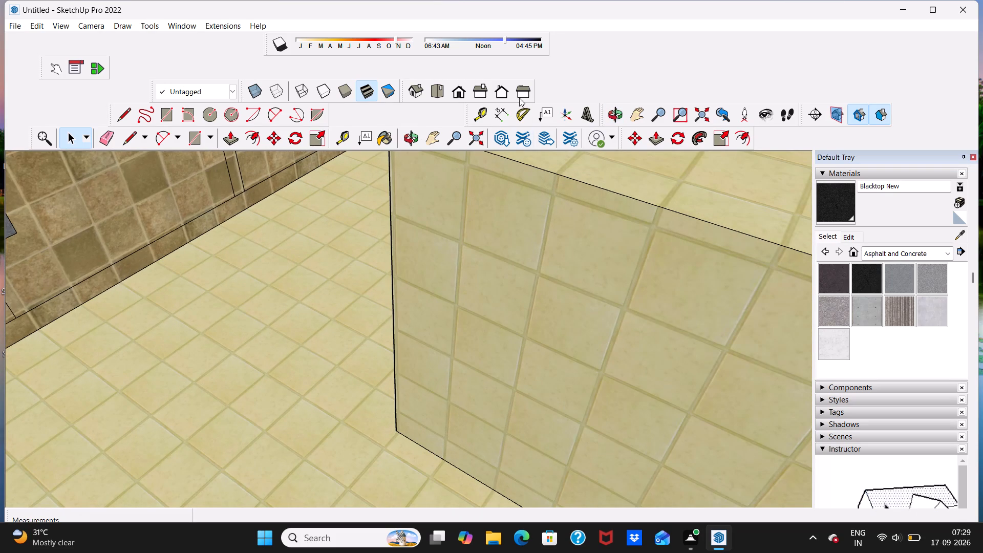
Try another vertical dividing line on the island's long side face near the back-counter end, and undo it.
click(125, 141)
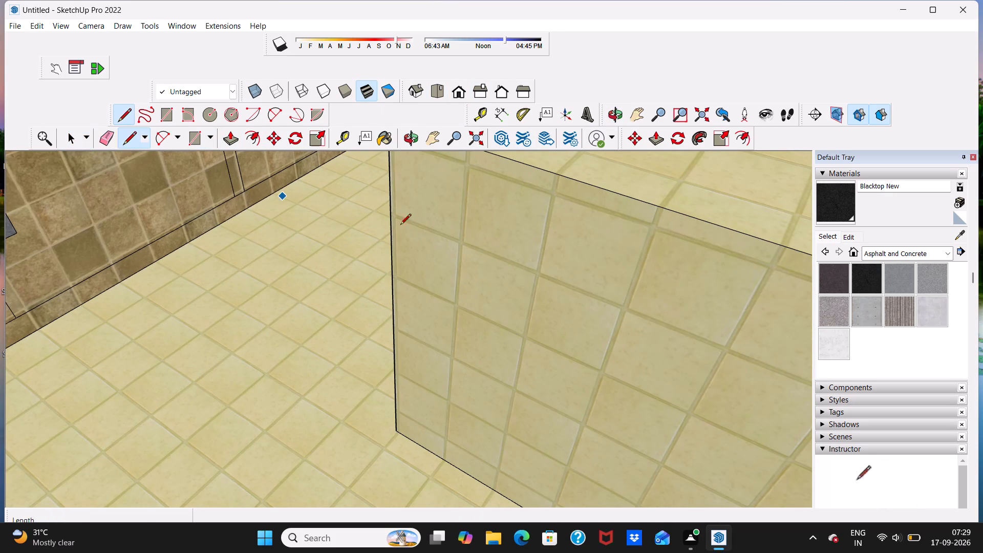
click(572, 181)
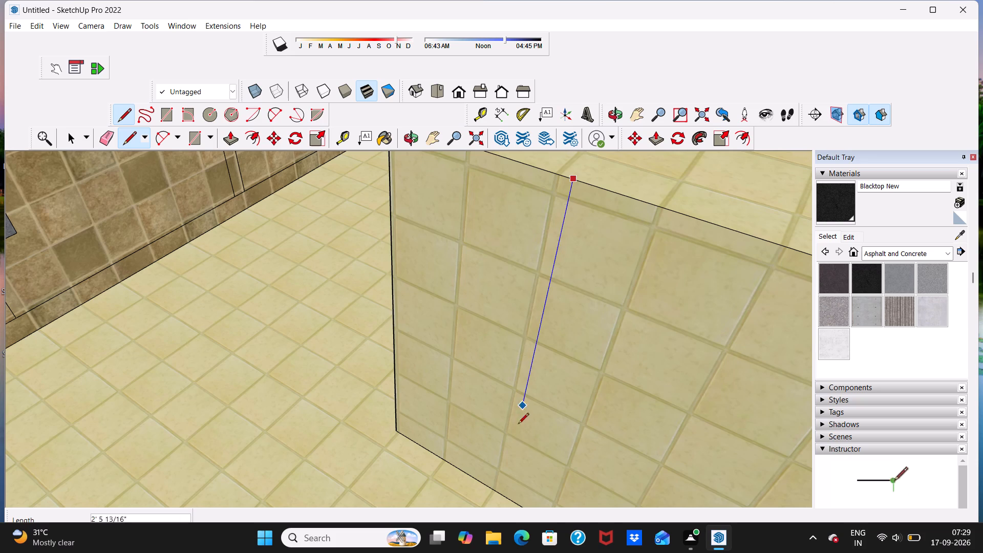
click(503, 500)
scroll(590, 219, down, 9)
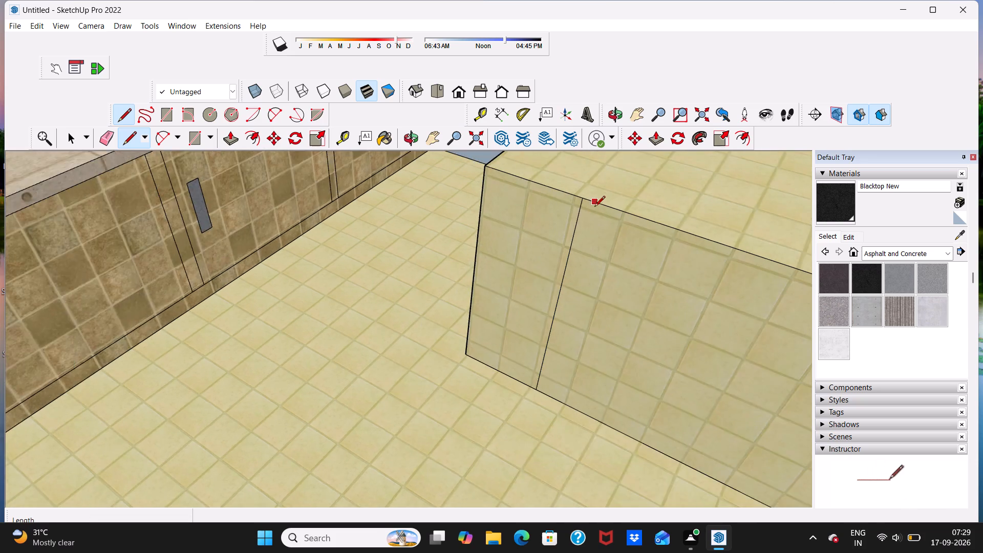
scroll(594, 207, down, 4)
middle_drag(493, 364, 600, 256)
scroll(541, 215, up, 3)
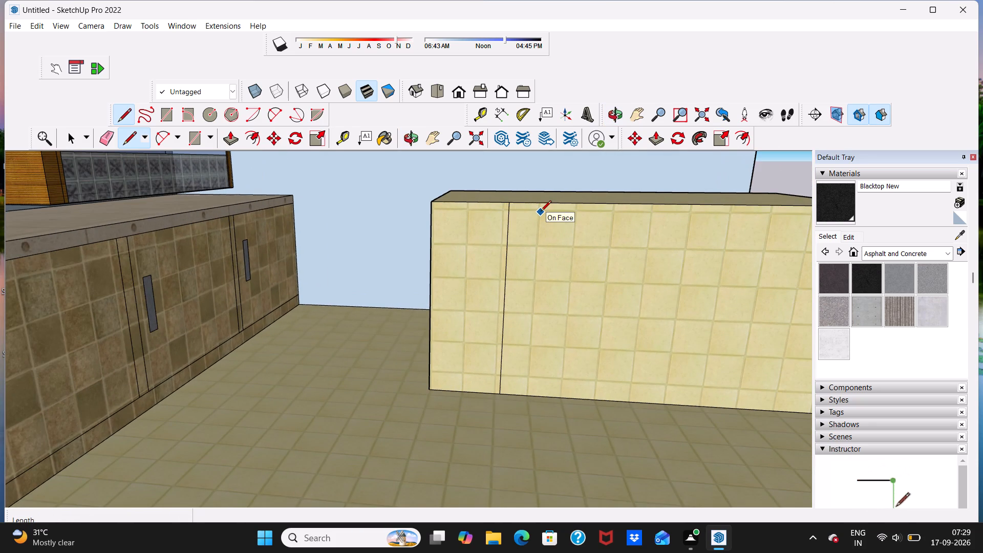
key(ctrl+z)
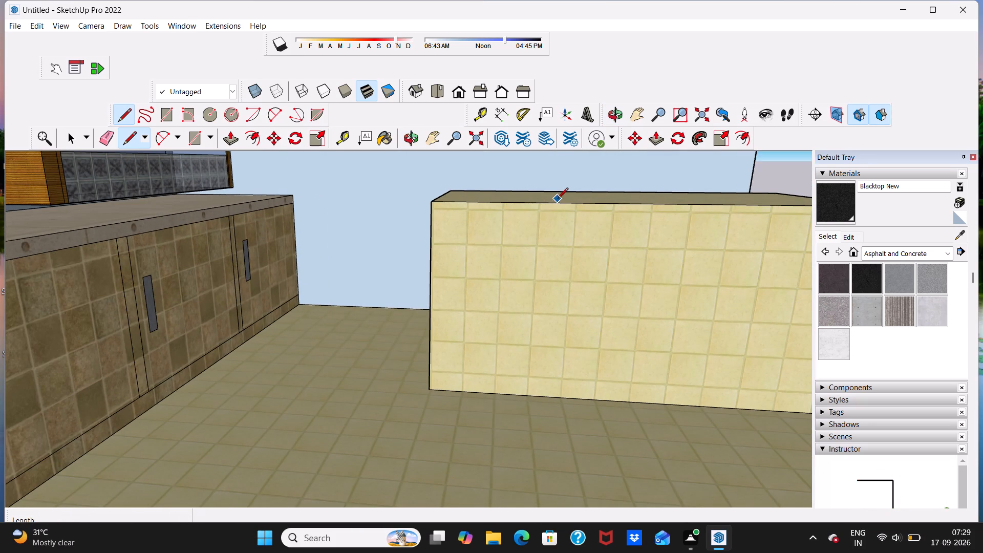
Draw two closely spaced vertical lines, 3' 10 11/16" tall, down the island's long side face near the back-counter end.
scroll(540, 199, up, 9)
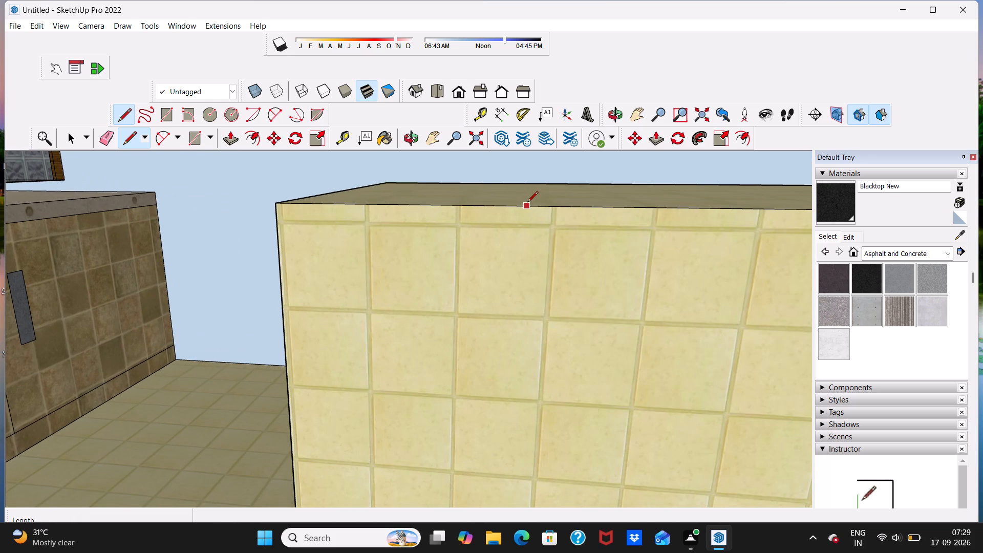
click(532, 208)
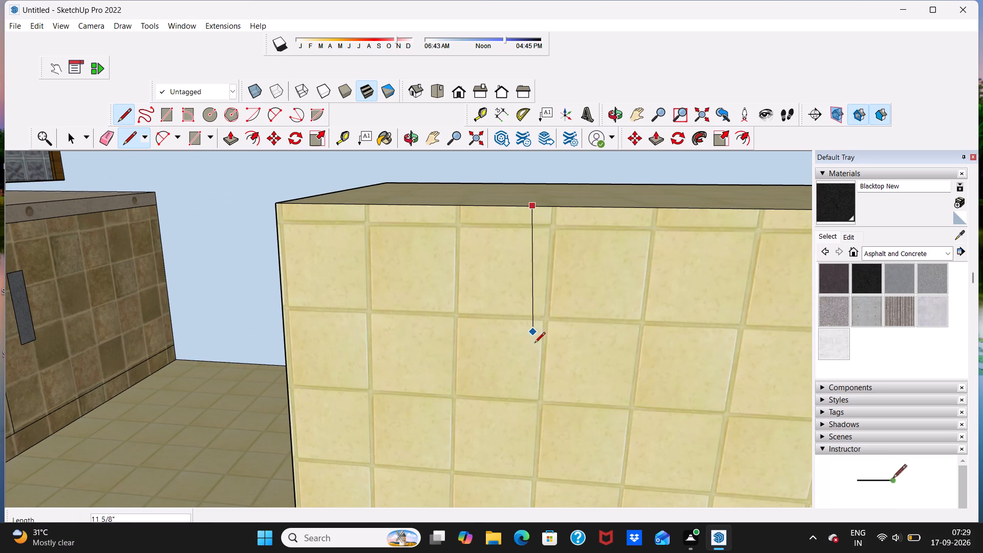
scroll(527, 313, down, 13)
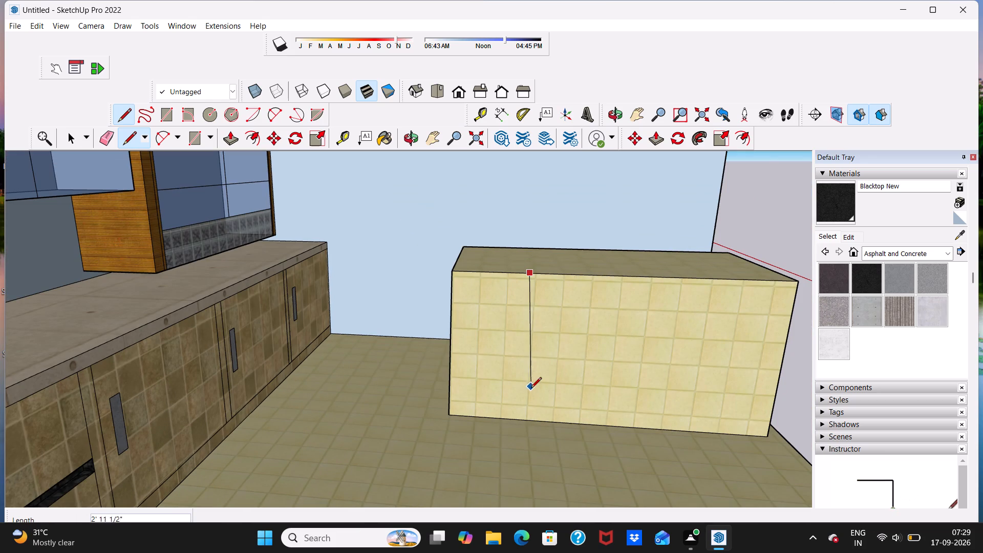
click(521, 417)
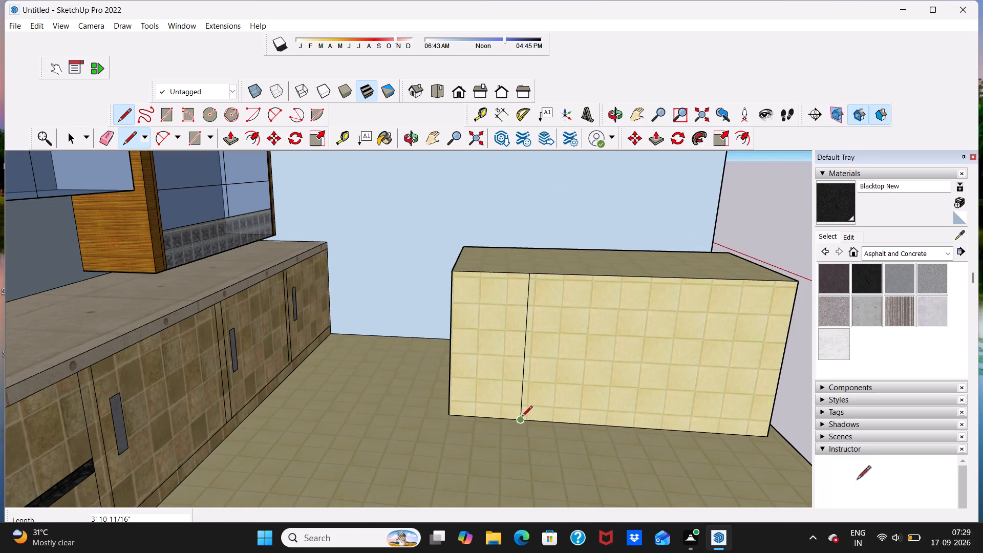
scroll(541, 267, up, 7)
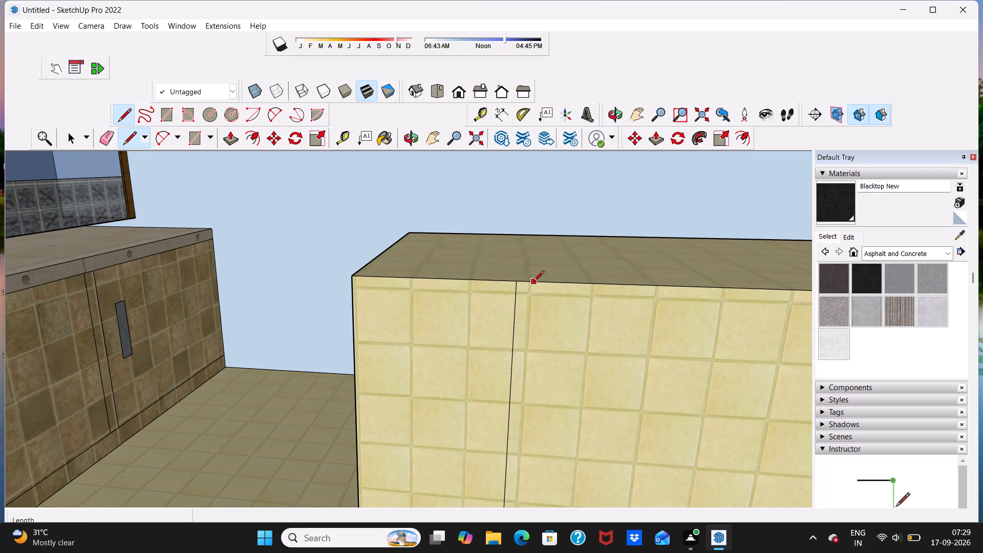
click(533, 282)
scroll(528, 338, down, 12)
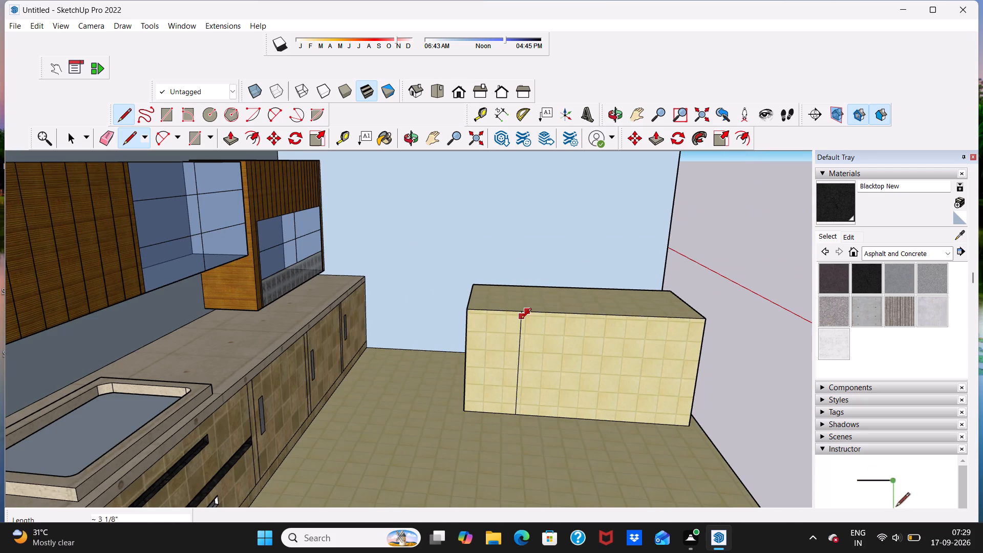
click(524, 411)
scroll(635, 328, up, 6)
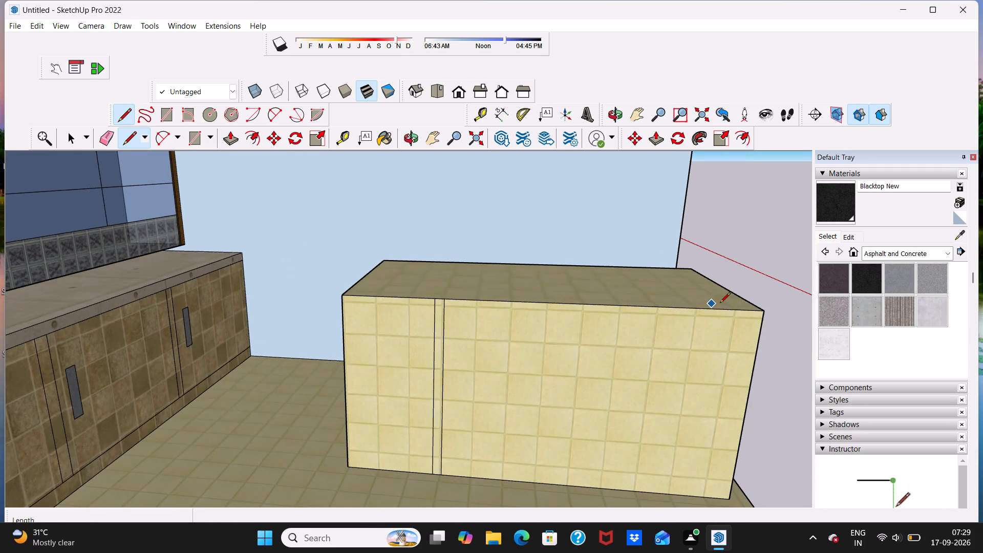
Draw a matching pair of closely spaced vertical lines, 3' 10 11/16" tall, near the other end of the island's long side face.
scroll(723, 302, up, 2)
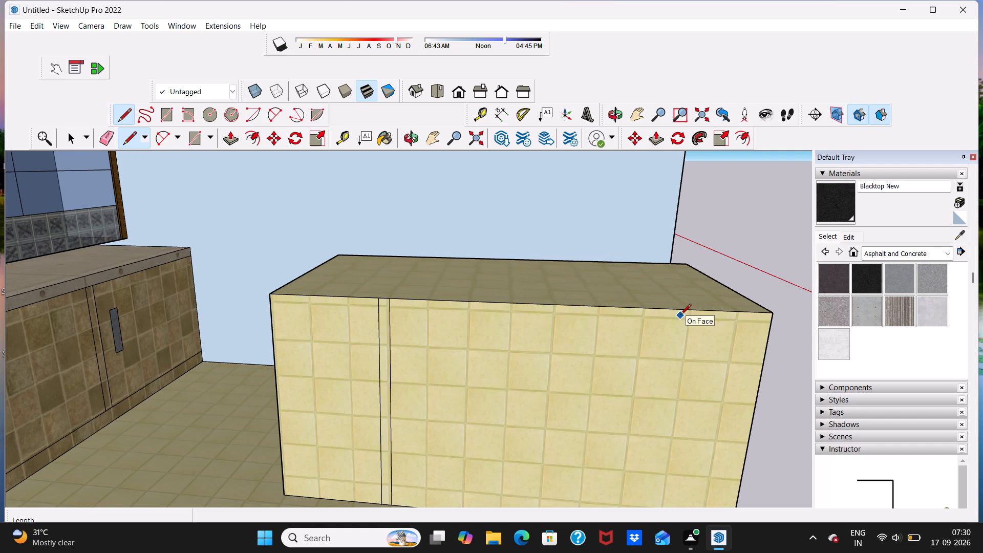
click(676, 312)
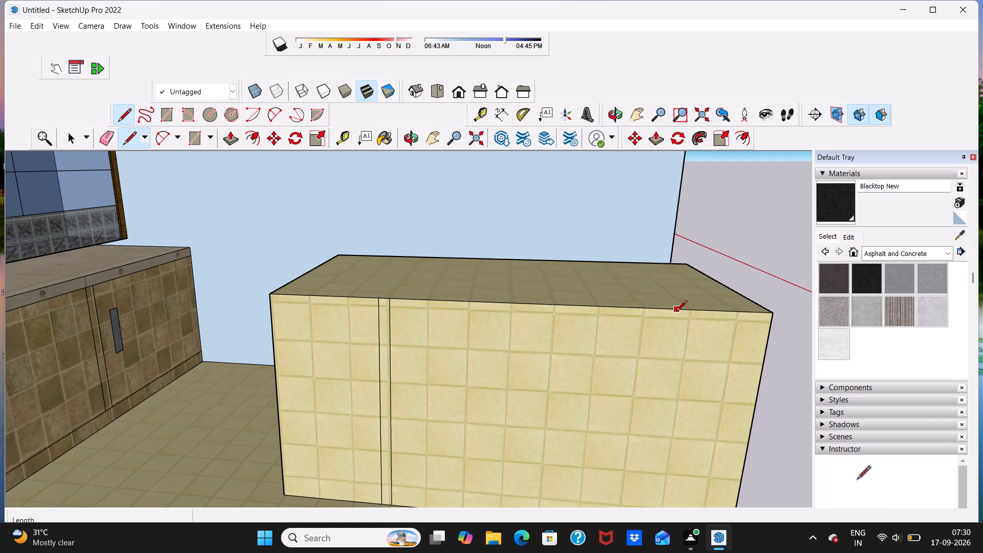
key(space)
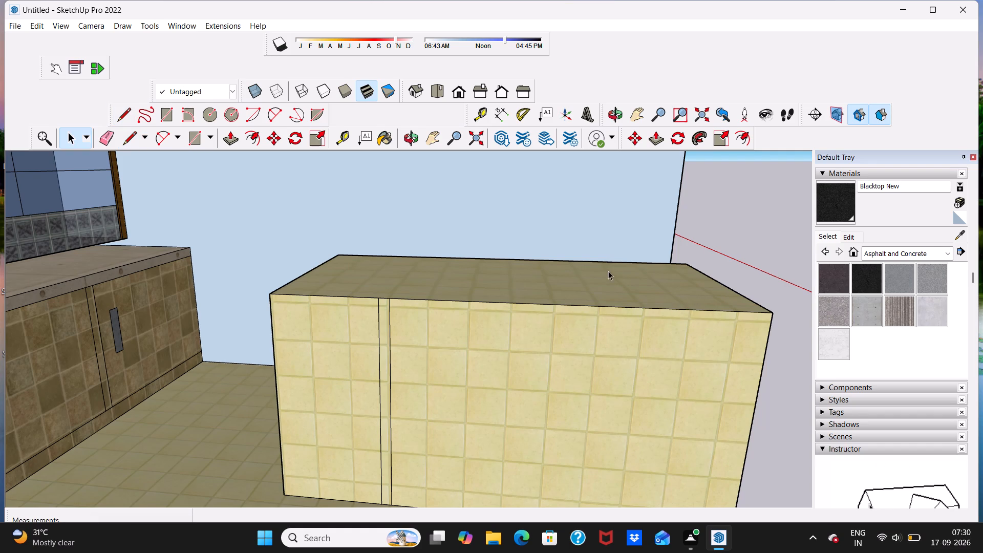
click(131, 132)
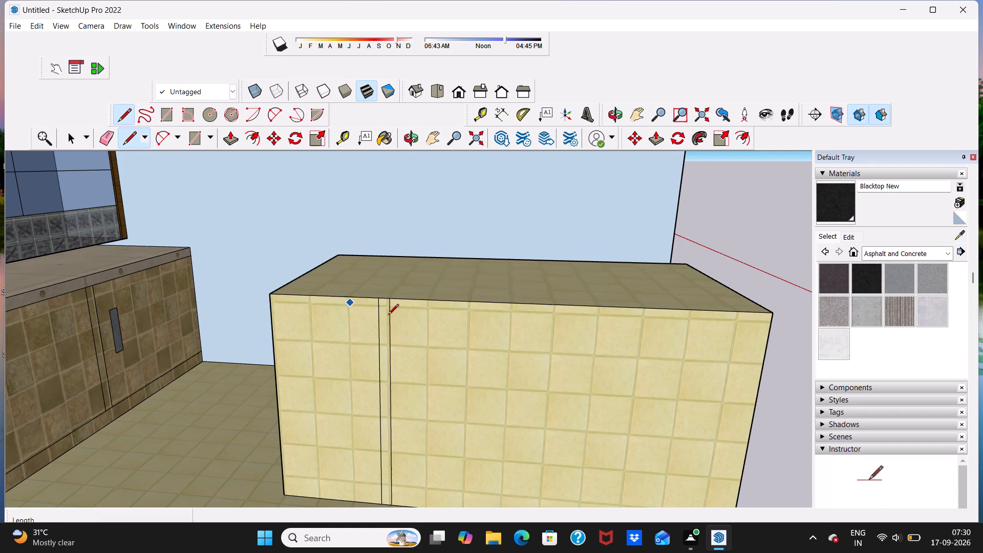
scroll(627, 345, down, 6)
scroll(608, 401, up, 5)
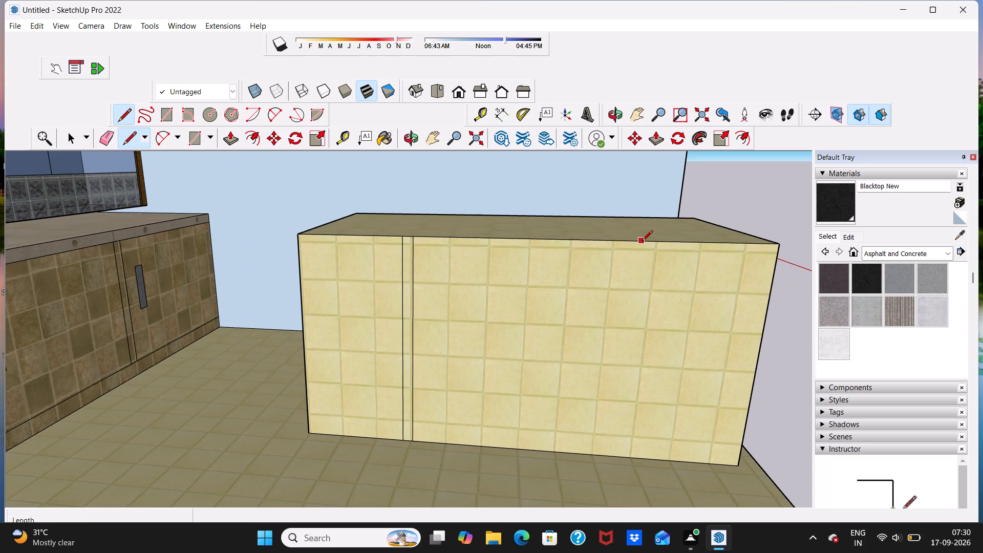
click(640, 243)
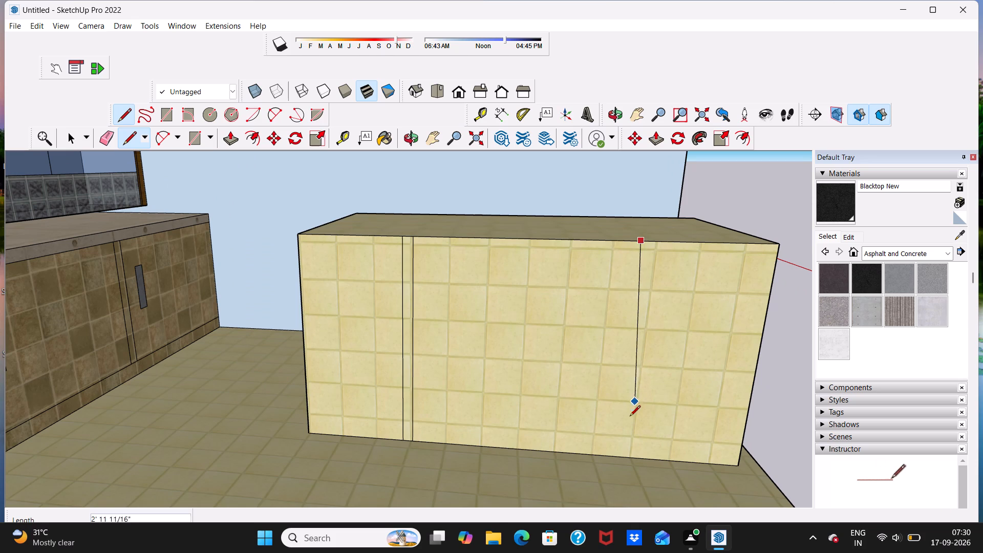
click(611, 458)
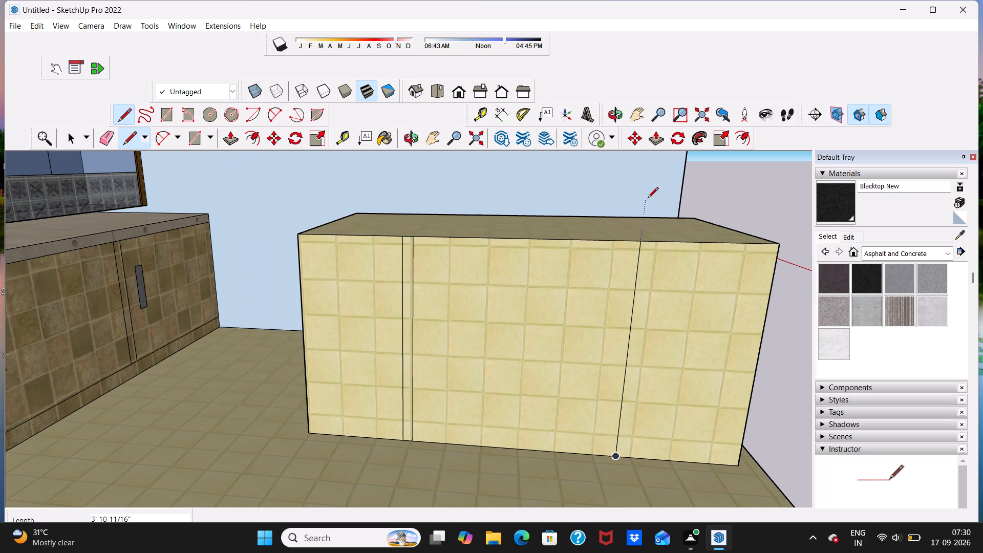
click(652, 242)
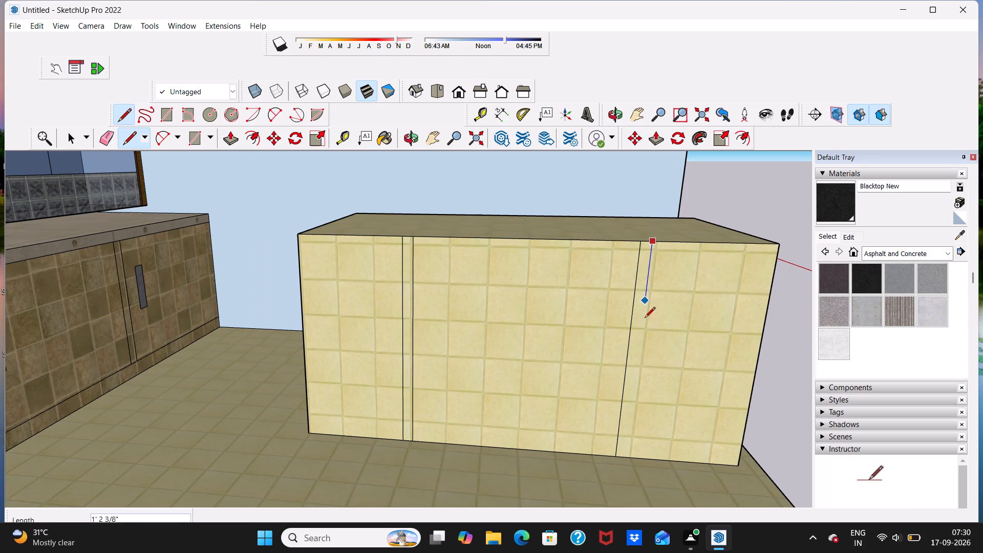
click(624, 458)
key(space)
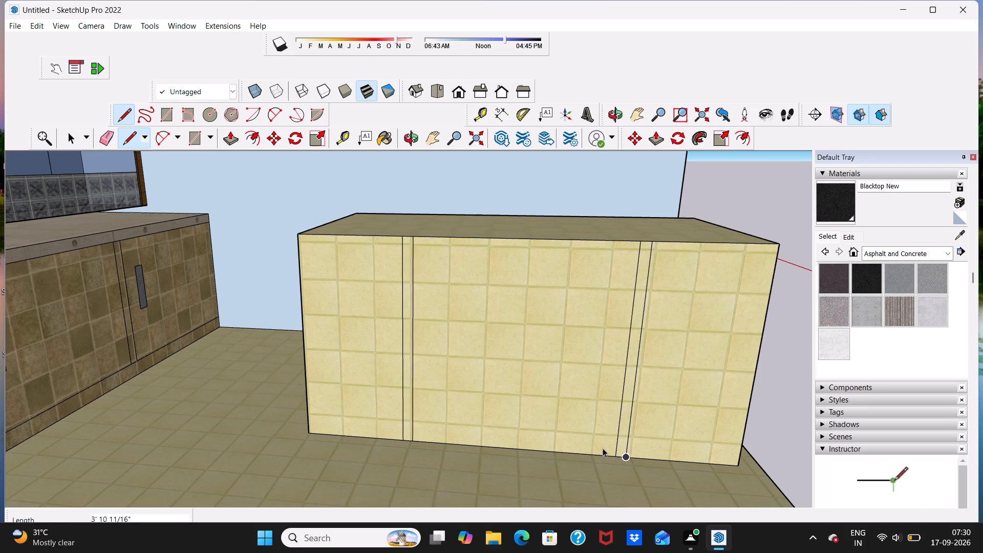
Draw a horizontal line across the island's middle panel at about mid-height, joining the inner lines of both vertical pairs.
scroll(522, 246, down, 6)
scroll(472, 307, up, 5)
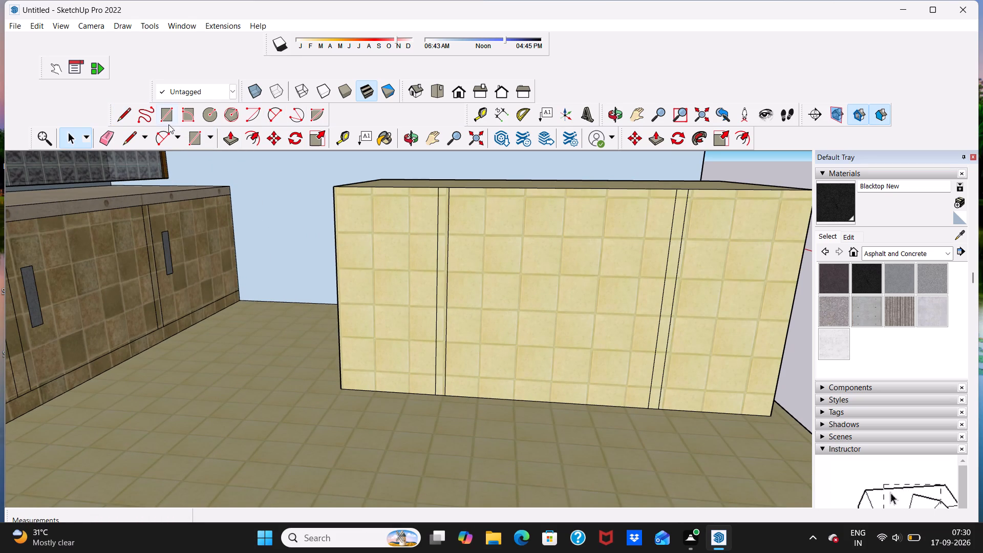
click(130, 140)
scroll(481, 286, up, 2)
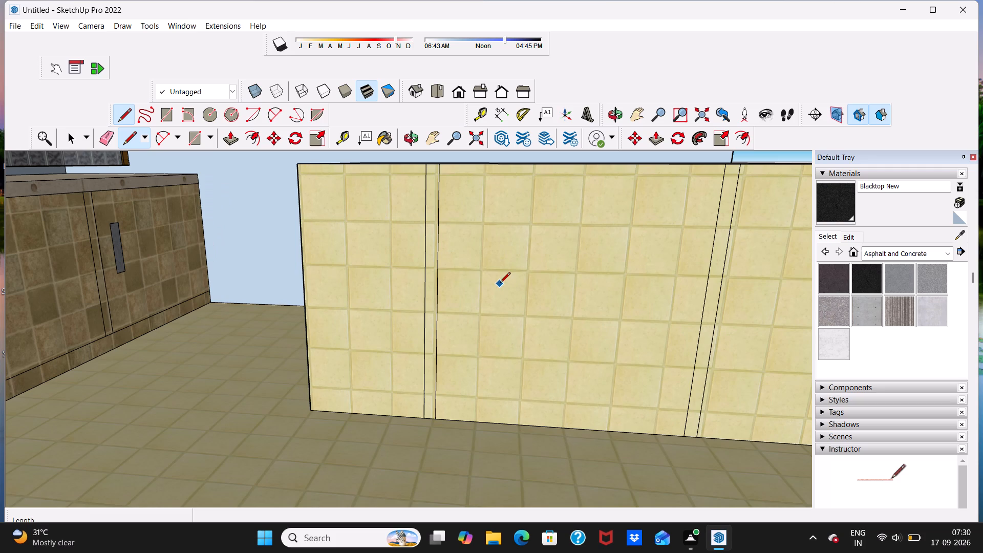
click(435, 297)
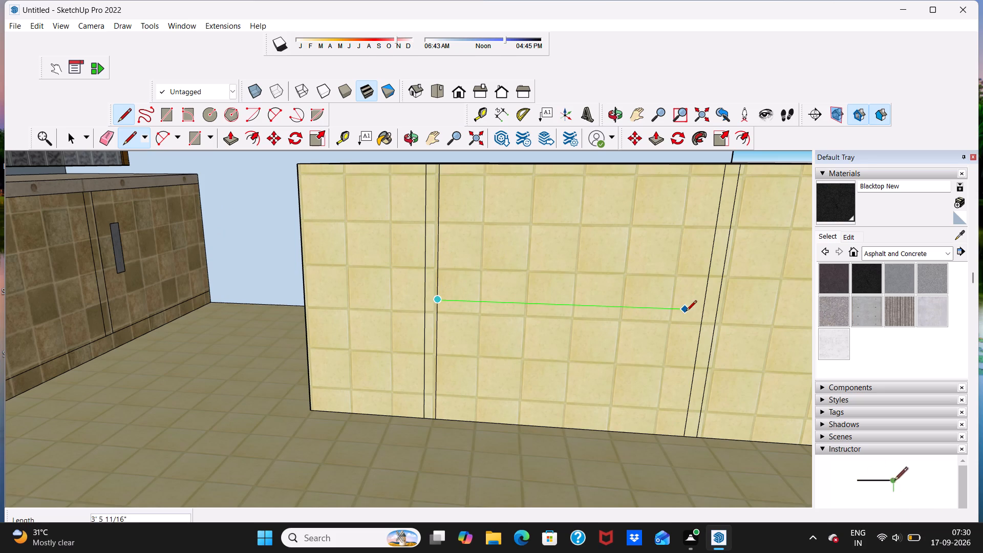
click(700, 312)
scroll(701, 312, down, 6)
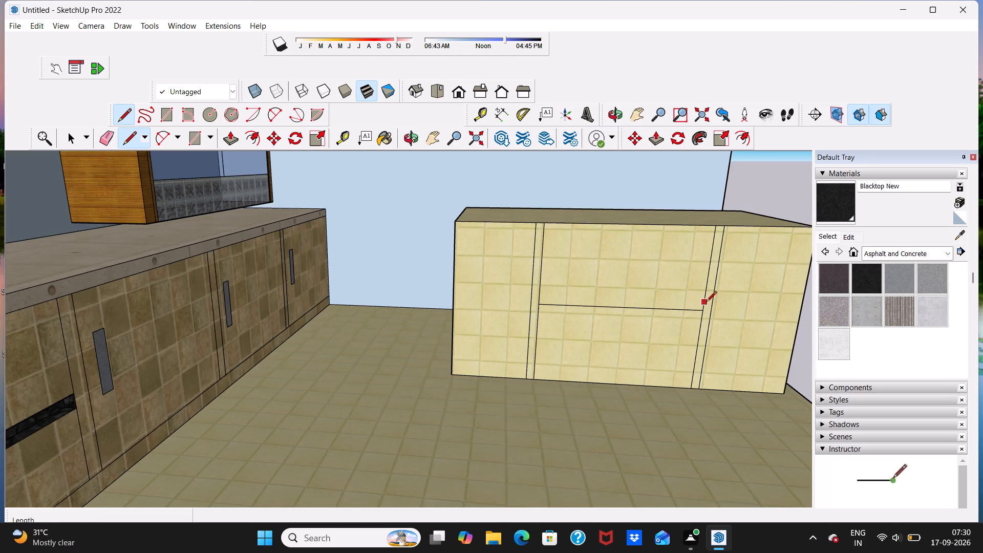
scroll(706, 303, up, 1)
key(space)
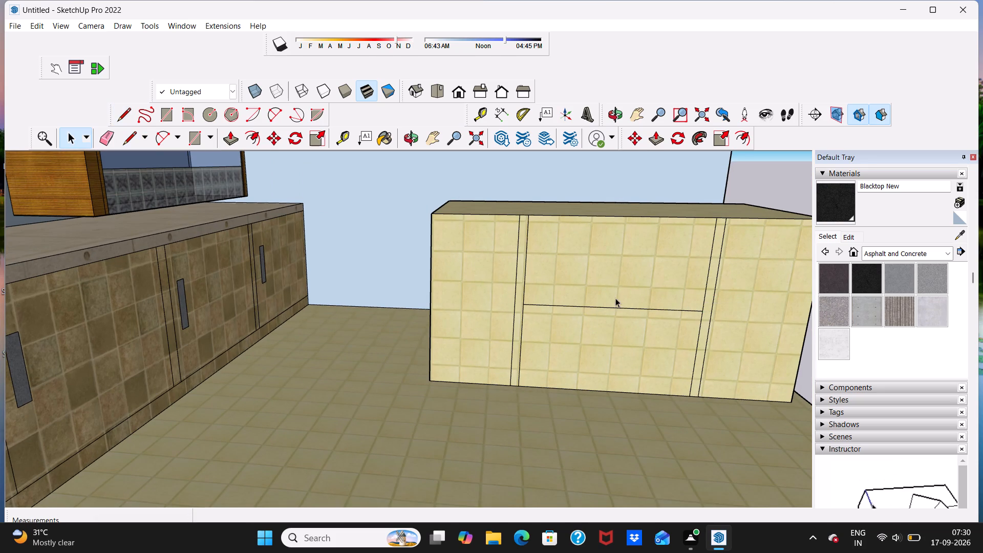
Draw a thin horizontal handle rectangle on each middle drawer panel, about 2' 4 9/16" by 1 15/16" above and 2' 5 3/4" by 2" below.
click(172, 119)
scroll(599, 273, down, 4)
scroll(640, 227, up, 12)
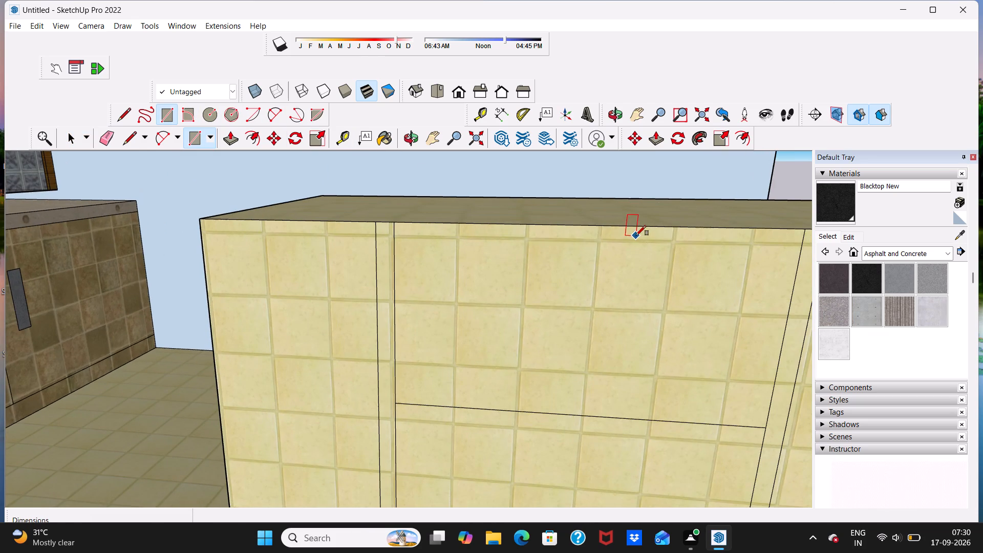
click(476, 263)
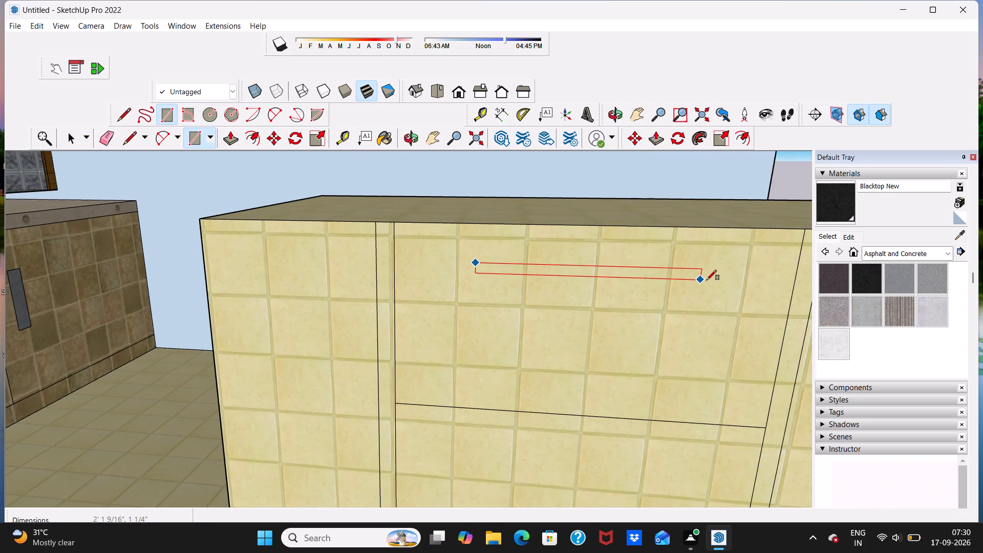
click(732, 287)
scroll(722, 272, down, 12)
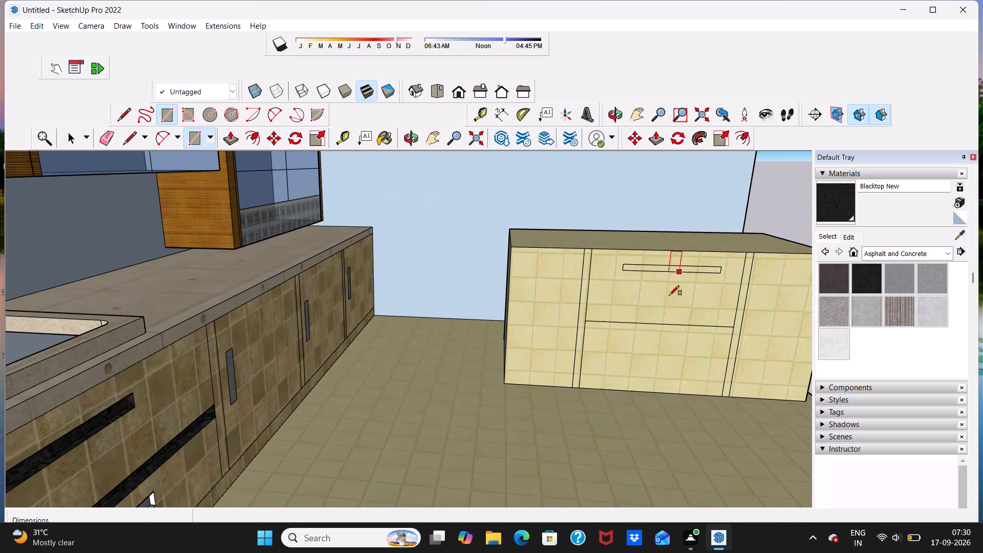
scroll(650, 379, up, 7)
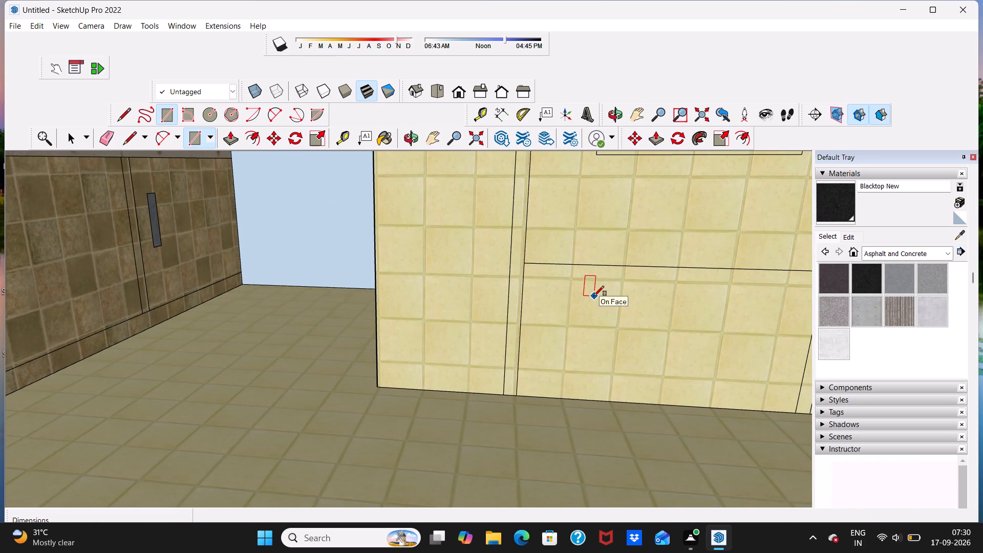
click(588, 292)
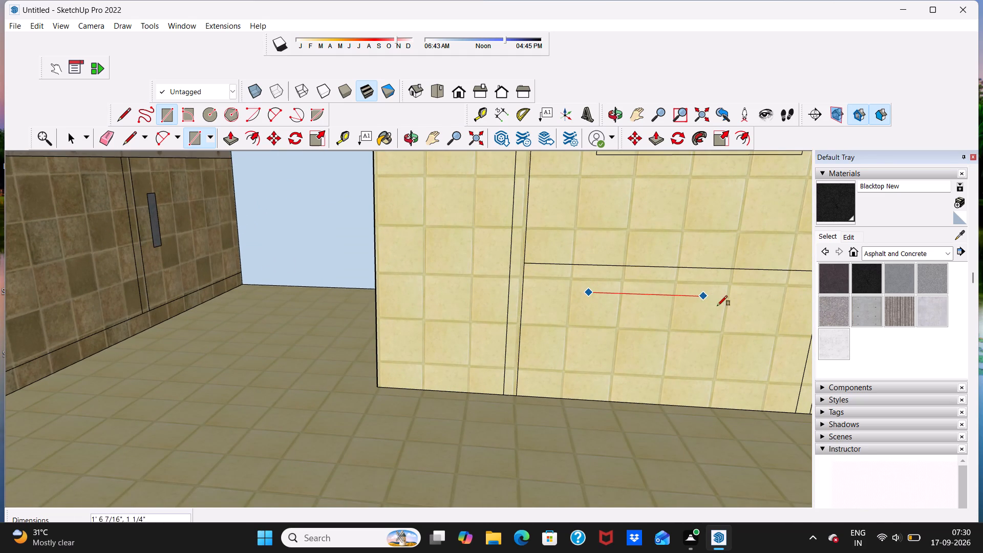
click(785, 312)
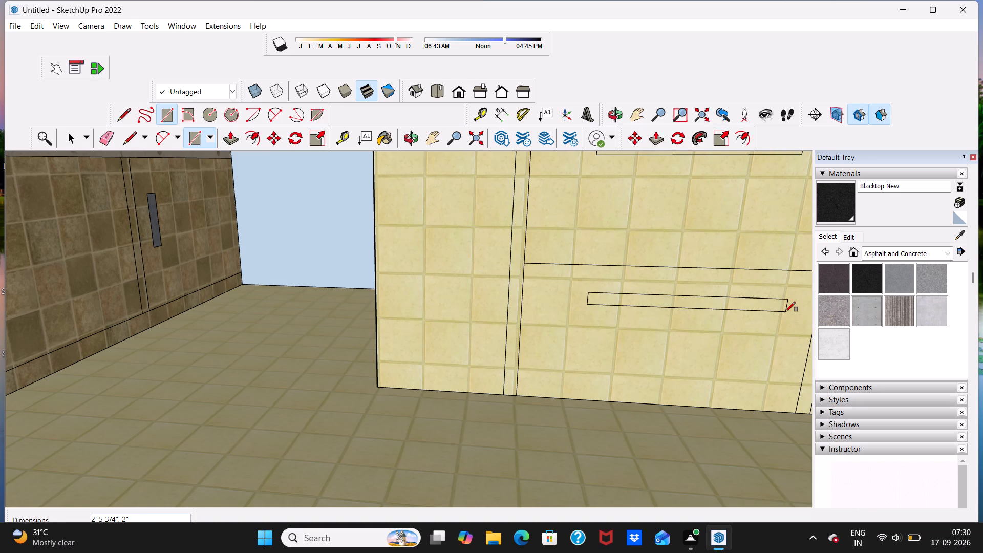
key(space)
Switch to the standard front view and check the island's panels and handle outlines against the surrounding counters.
scroll(710, 311, down, 13)
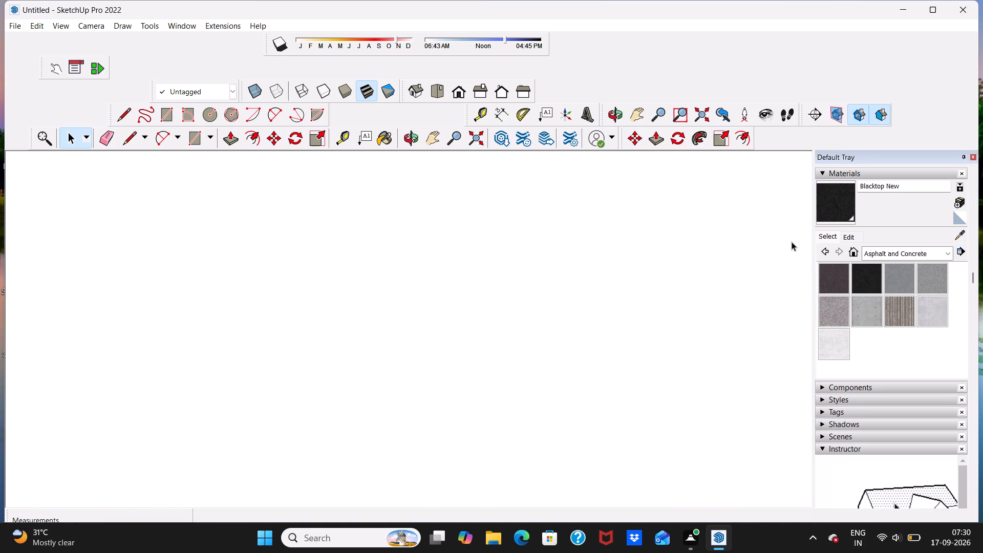
scroll(709, 264, down, 6)
click(456, 86)
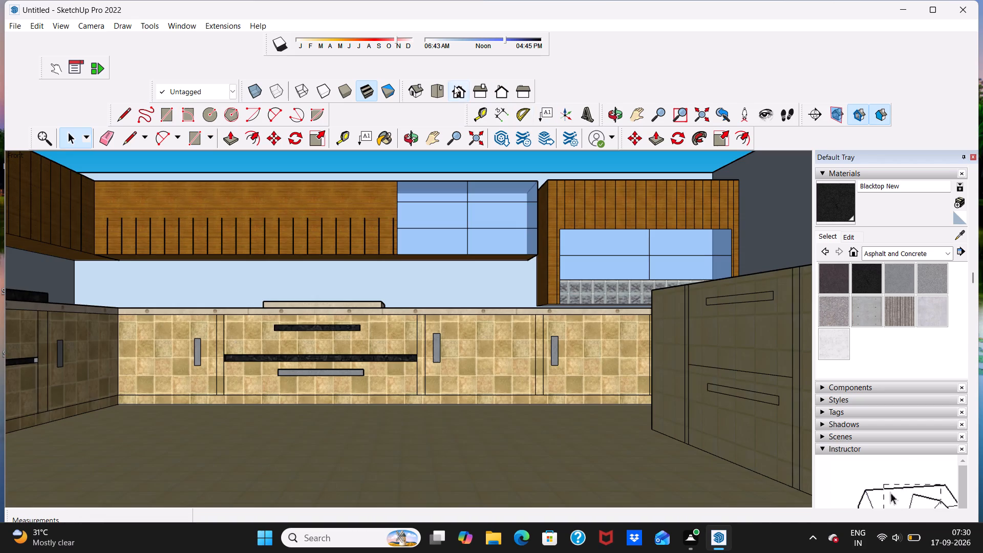
scroll(561, 347, up, 9)
scroll(562, 345, down, 12)
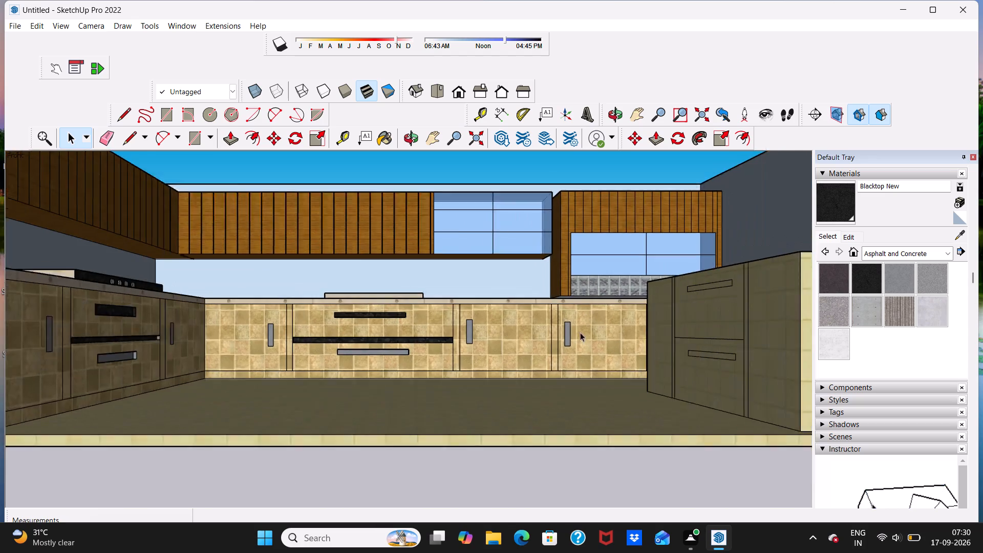
Push the island's two drawer handle rectangles inward, about 1 3/16" on the upper panel and 7/8" on the lower panel.
scroll(580, 332, down, 2)
middle_drag(599, 365, 743, 402)
scroll(616, 307, up, 3)
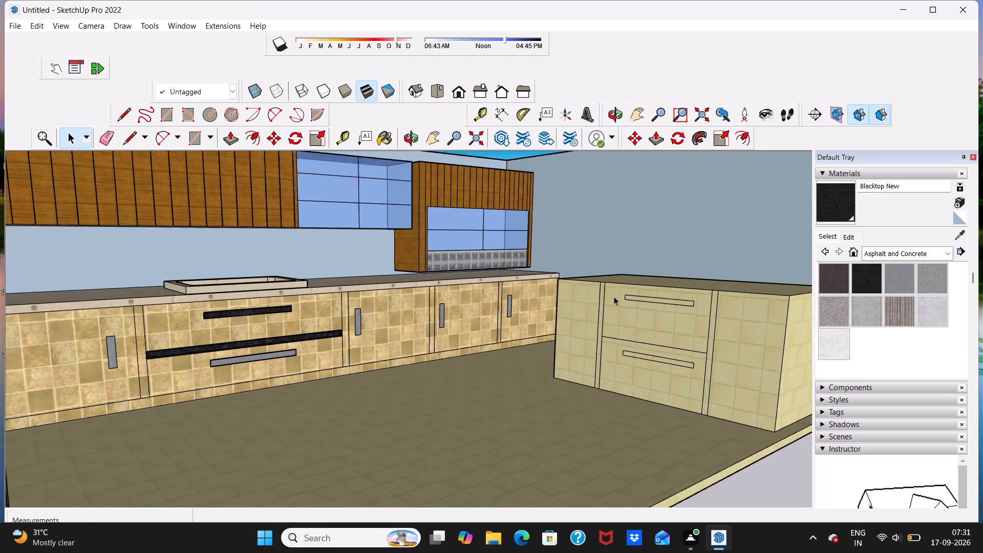
scroll(614, 296, up, 6)
scroll(712, 310, up, 4)
scroll(683, 308, down, 6)
scroll(785, 295, up, 7)
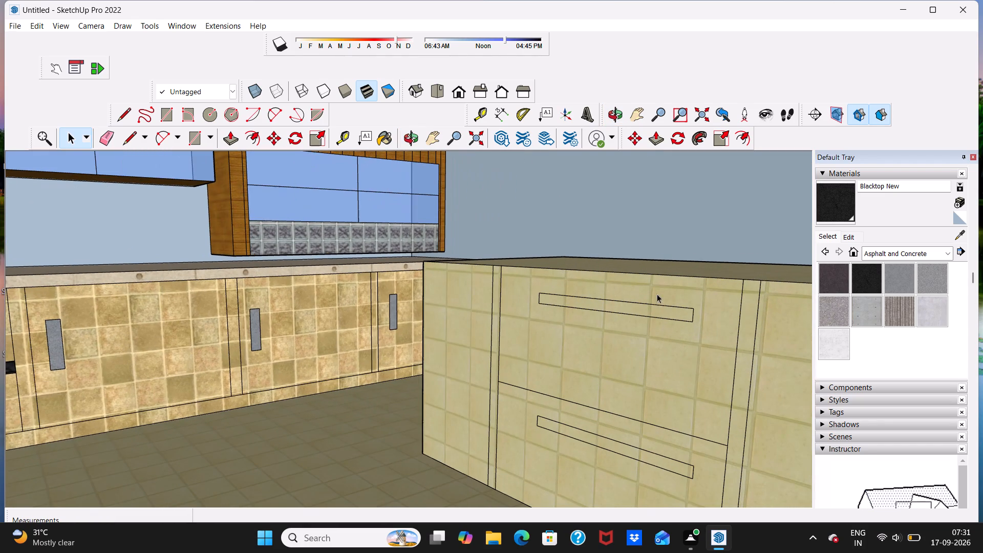
click(224, 136)
scroll(673, 343, up, 6)
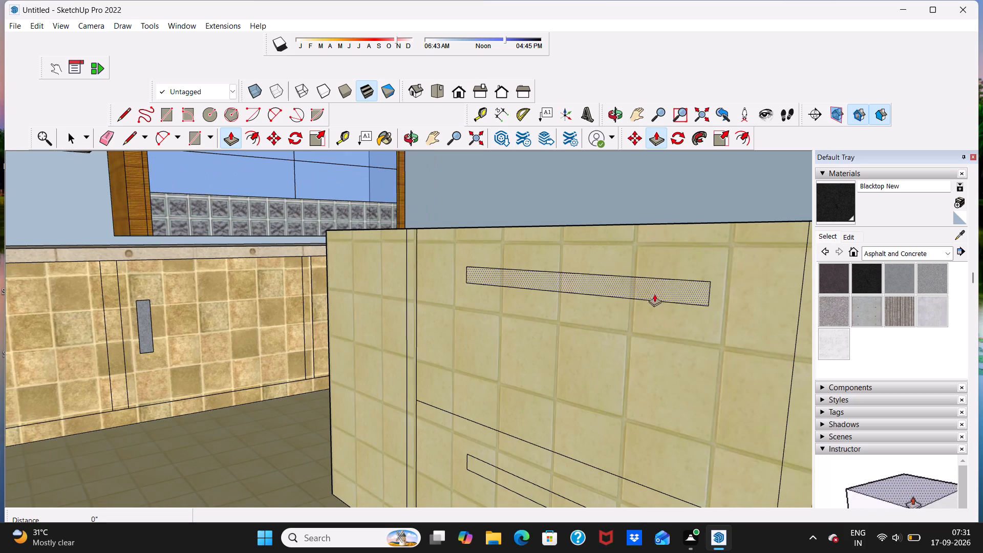
click(653, 287)
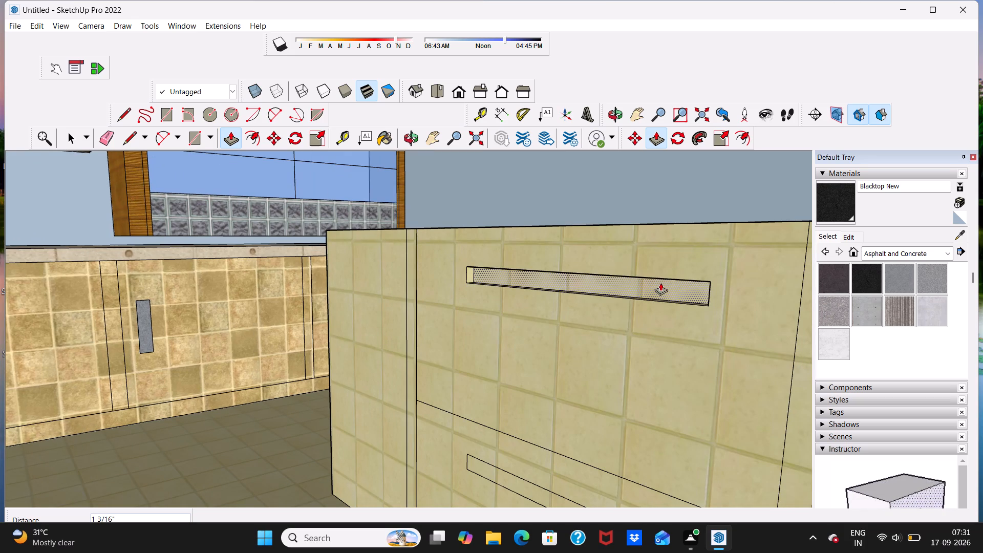
click(660, 283)
scroll(658, 274, down, 10)
scroll(643, 388, up, 12)
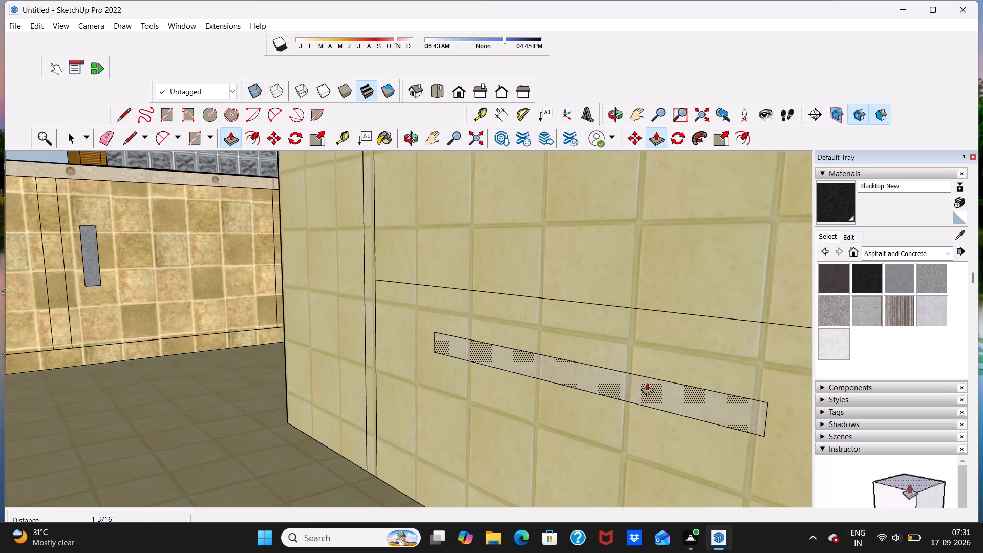
click(647, 382)
click(654, 382)
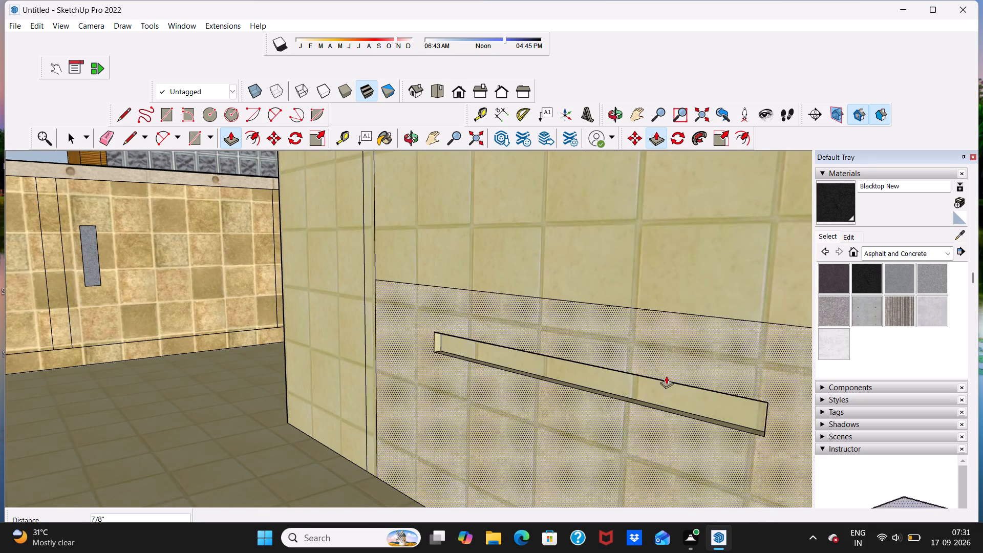
scroll(667, 375, down, 20)
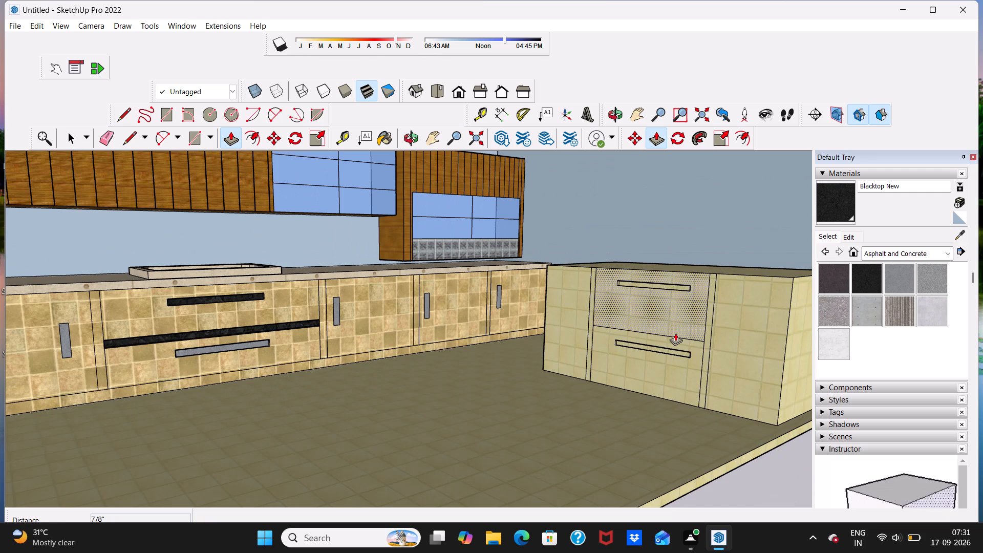
key(space)
Import the Flower+vase SketchUp model from the Downloads folder.
scroll(672, 324, down, 5)
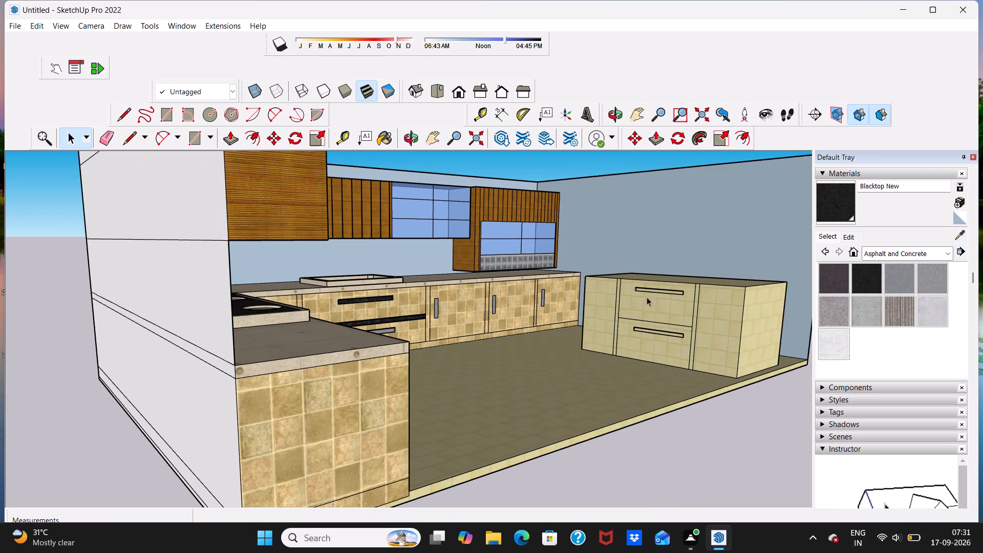
scroll(692, 312, down, 1)
middle_drag(671, 338, 600, 337)
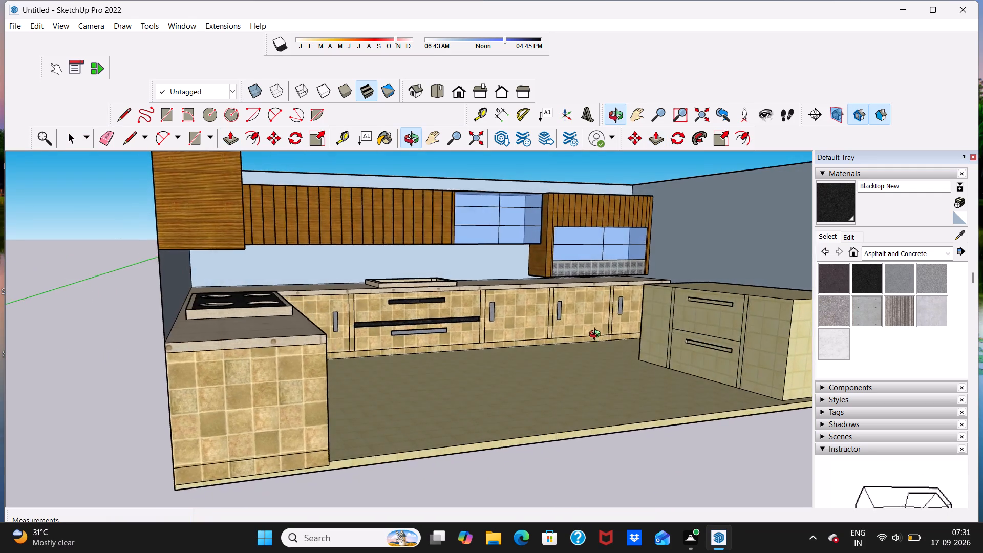
scroll(593, 332, down, 7)
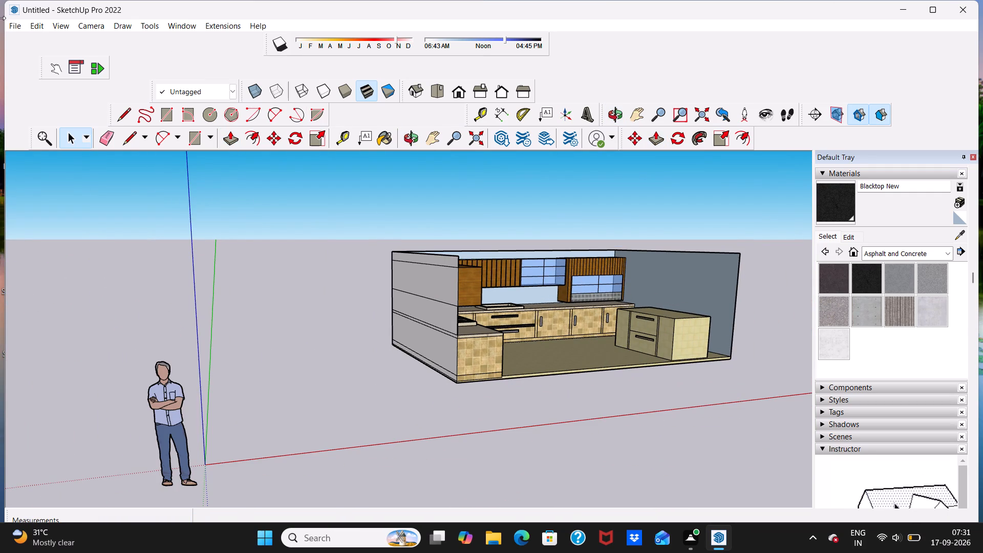
click(10, 31)
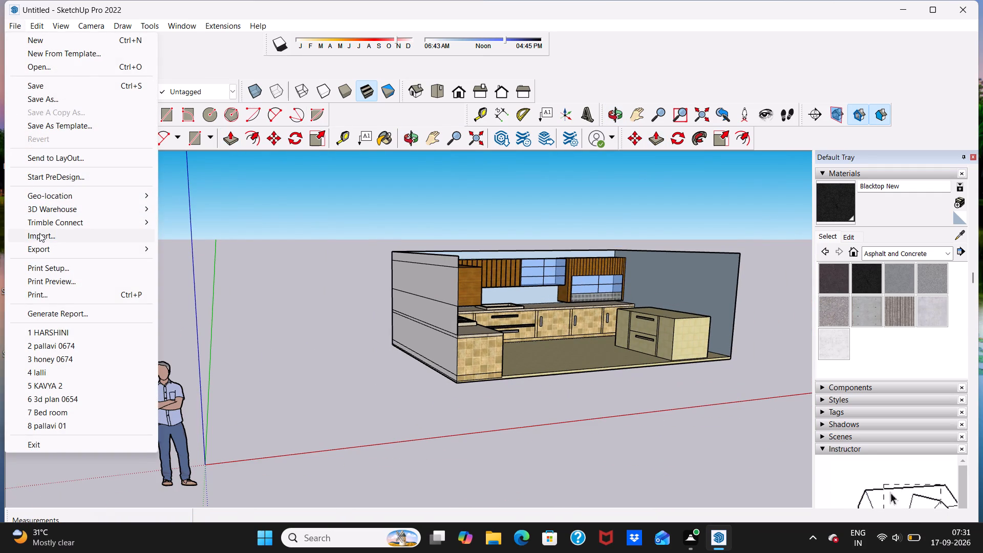
click(39, 233)
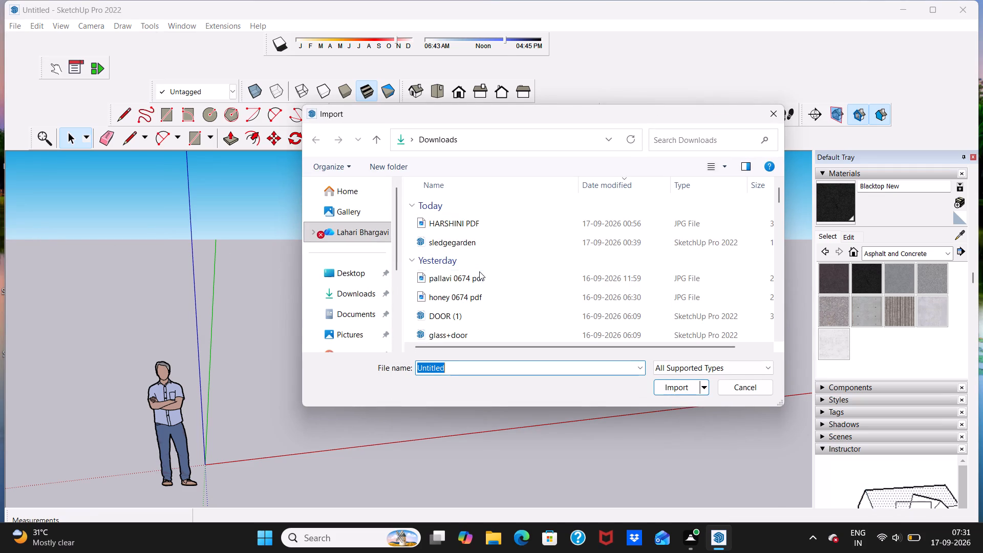
click(362, 292)
scroll(490, 273, down, 2)
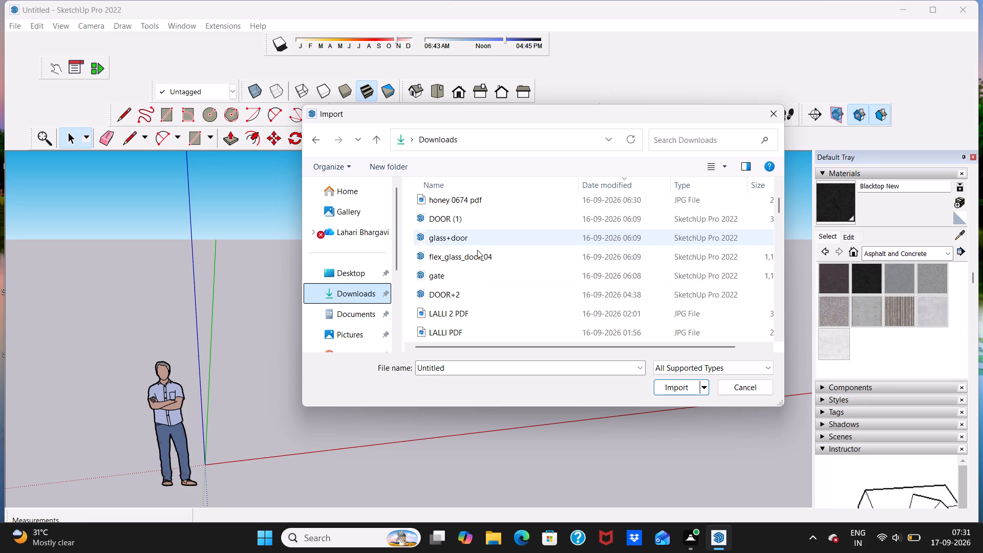
scroll(482, 296, down, 1)
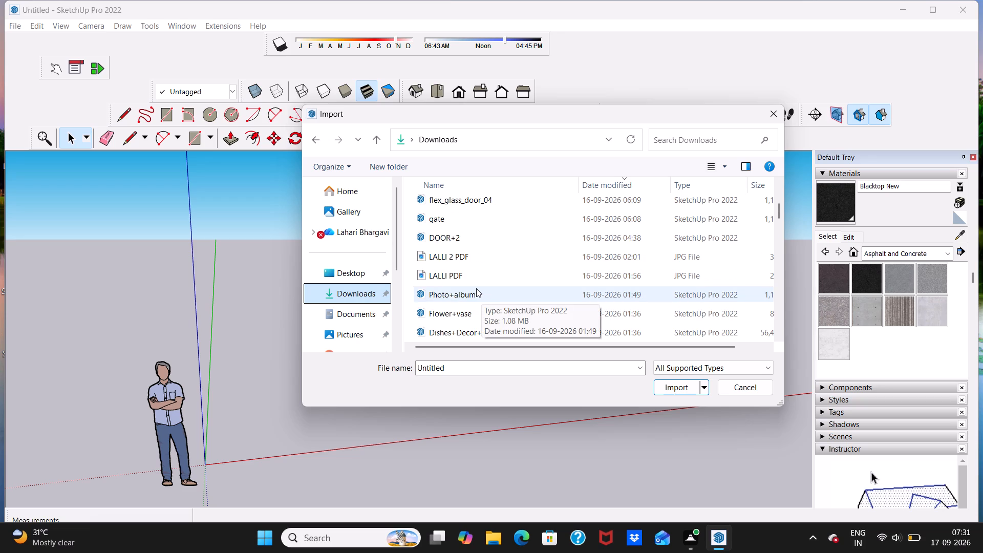
scroll(475, 288, down, 1)
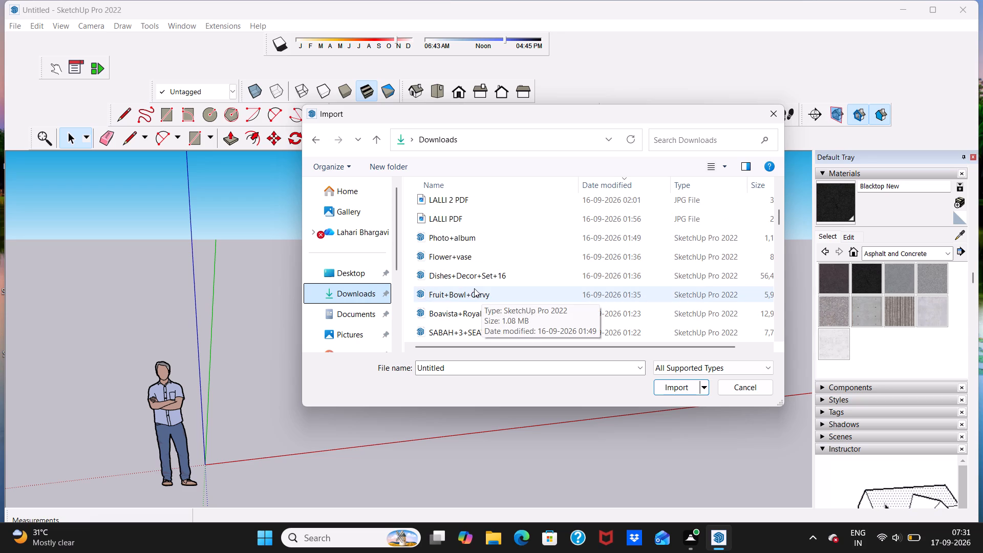
click(476, 262)
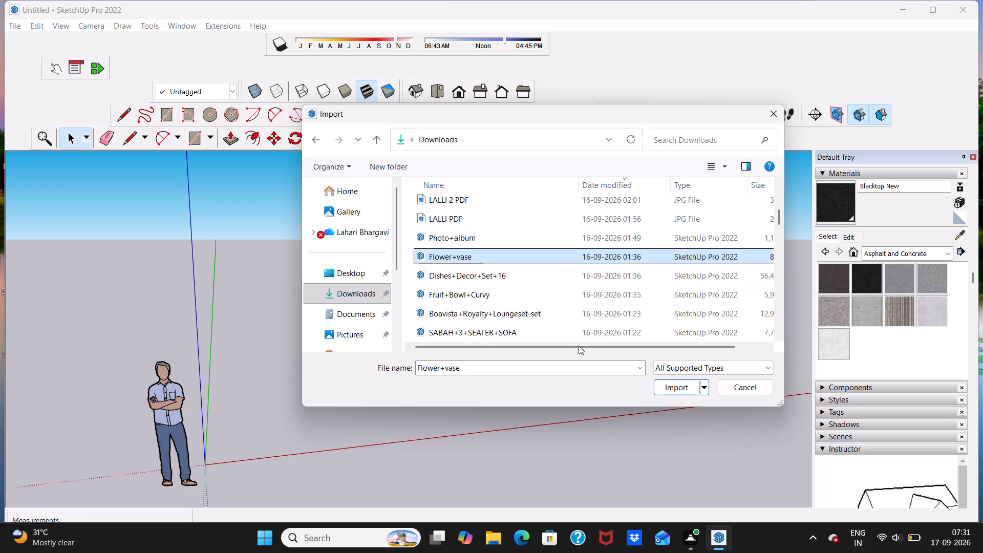
click(677, 385)
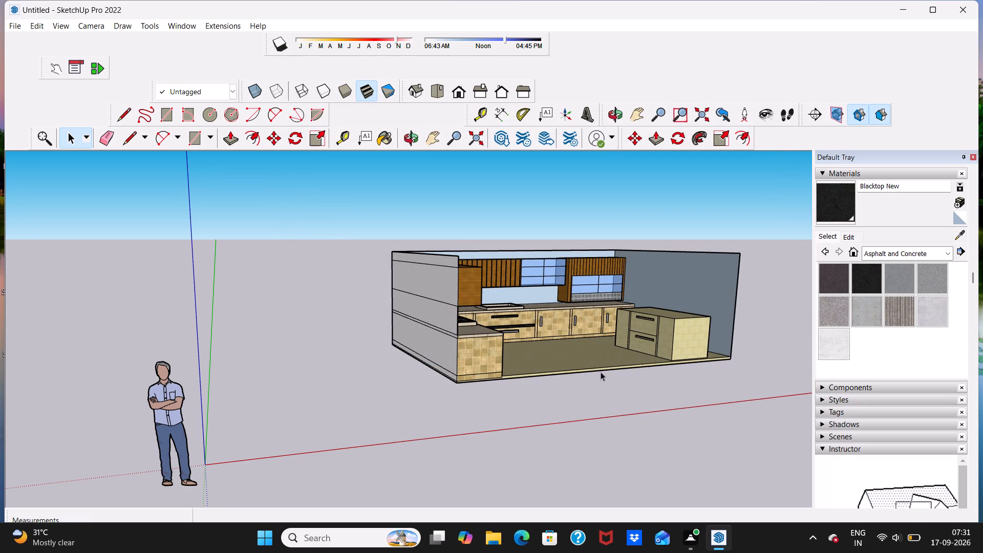
Place the imported flower vase on top of the island counter.
scroll(577, 363, down, 2)
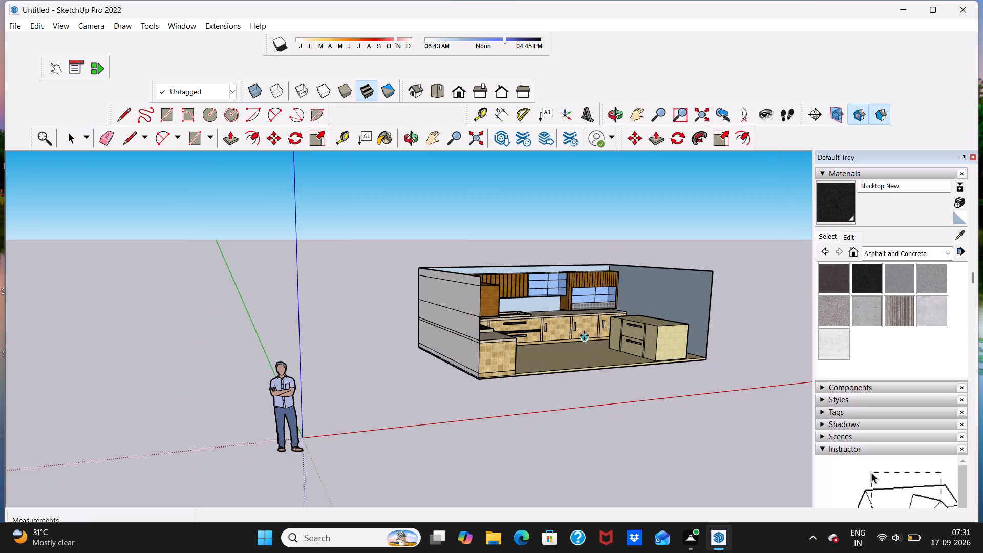
scroll(649, 308, up, 13)
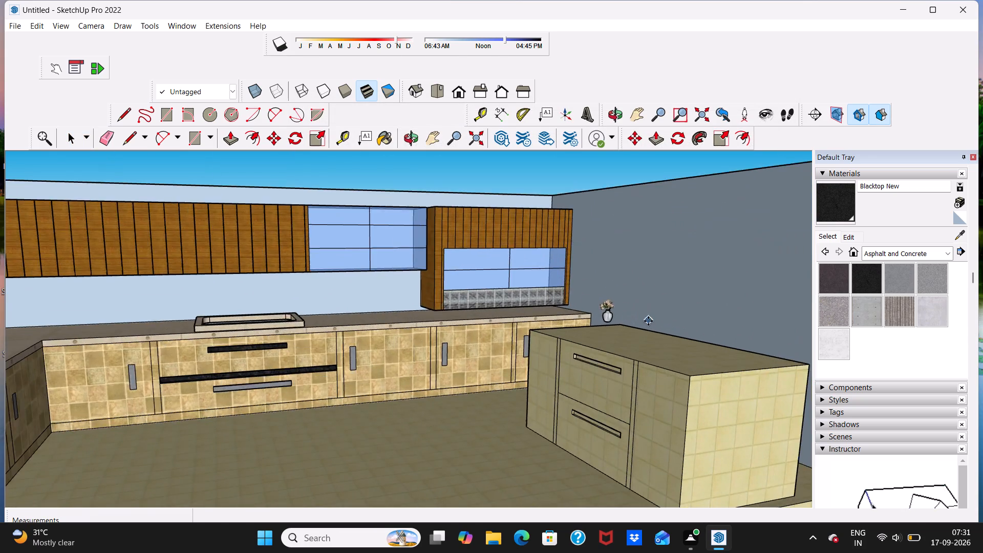
scroll(648, 321, up, 10)
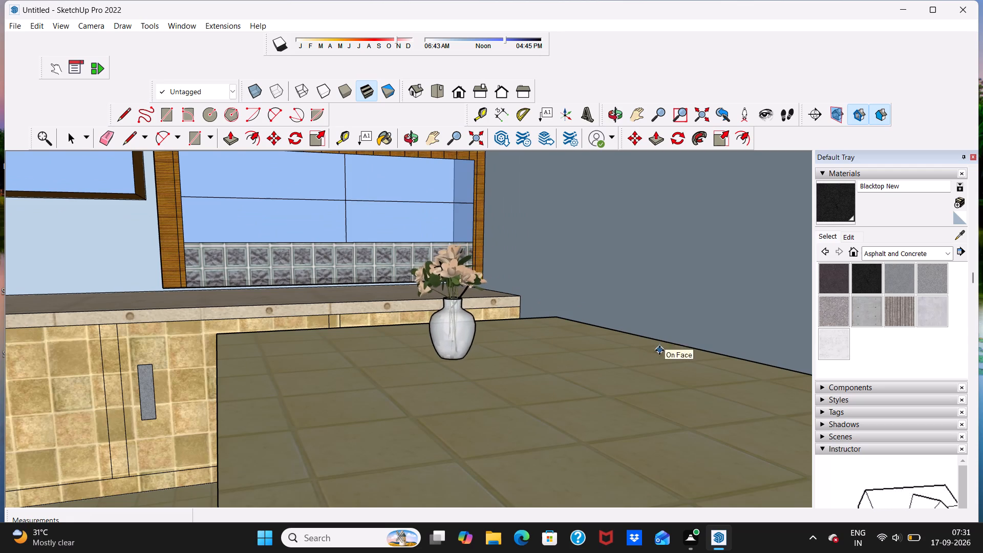
click(741, 380)
Enlarge the flower vase on the island counter by scaling it uniformly from a corner of its bounding box.
scroll(423, 382, up, 6)
middle_drag(450, 377, 453, 381)
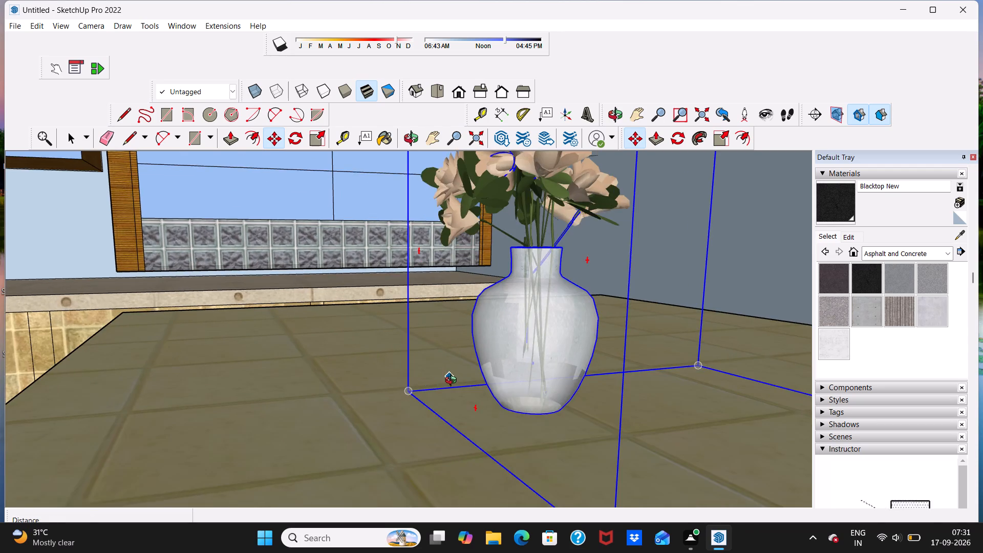
middle_drag(453, 381, 665, 342)
scroll(656, 349, down, 19)
scroll(686, 324, up, 6)
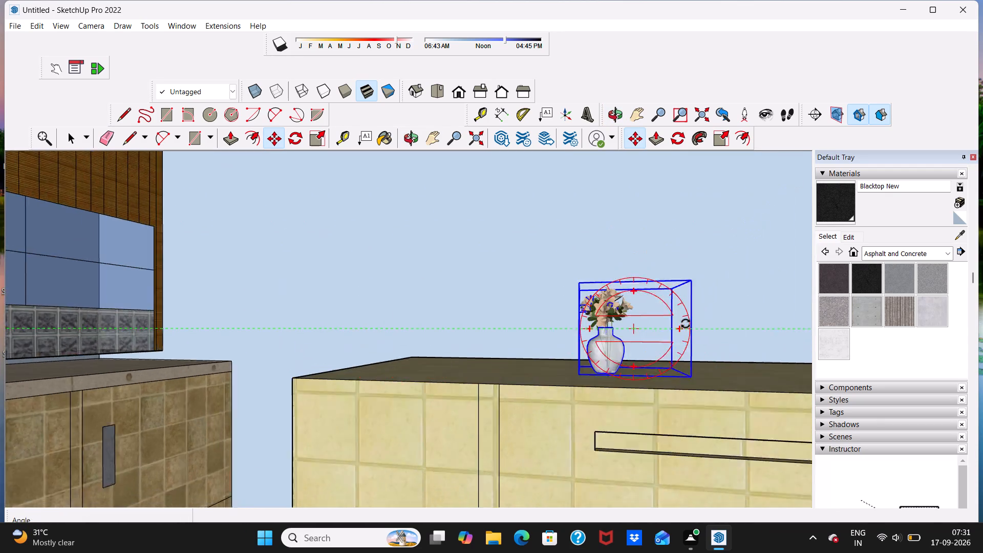
scroll(640, 348, up, 6)
scroll(628, 341, down, 20)
scroll(628, 341, down, 5)
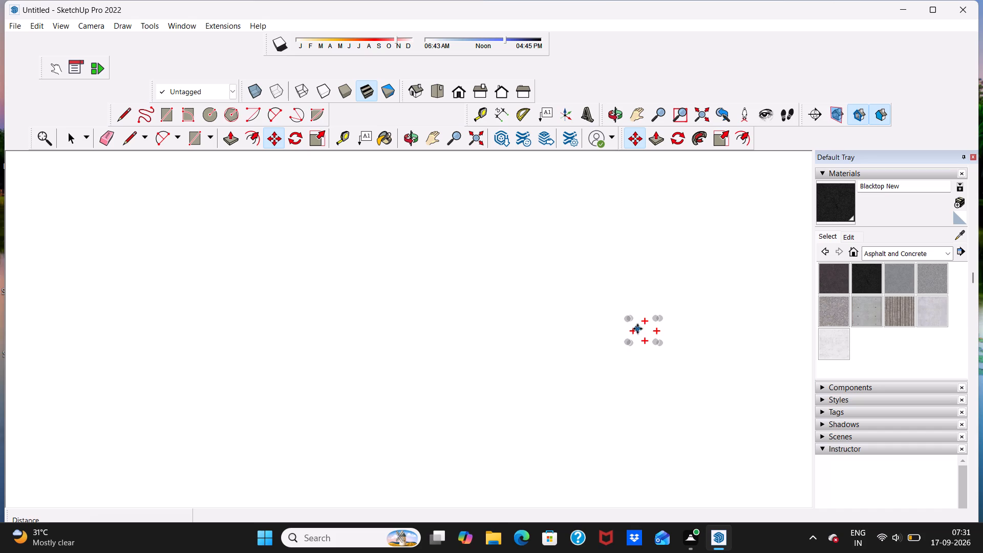
scroll(637, 330, down, 3)
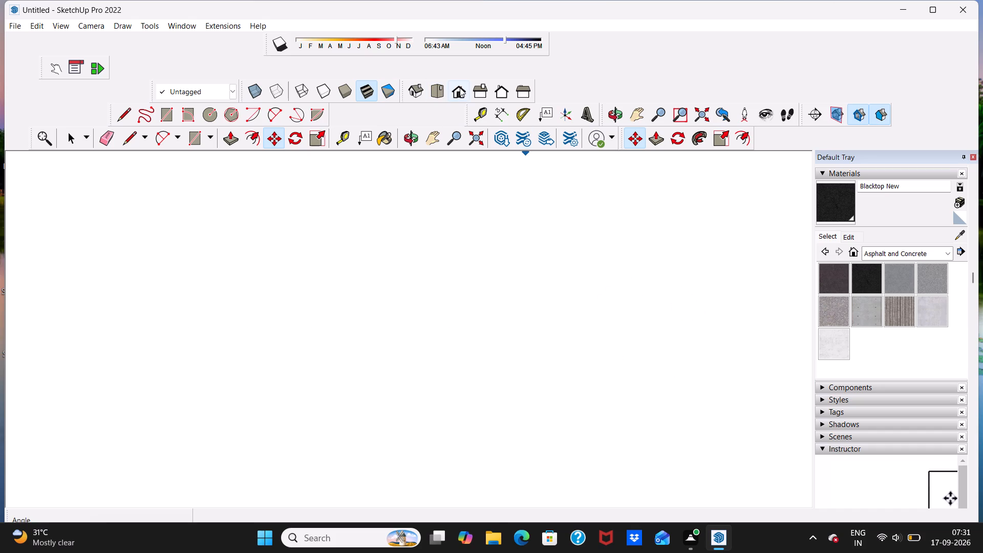
click(460, 88)
middle_drag(579, 361, 657, 394)
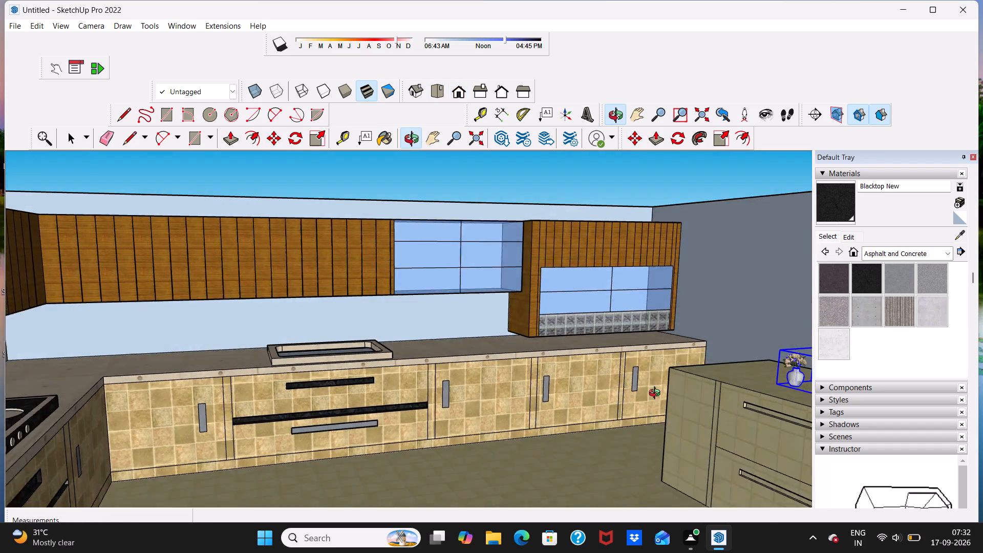
middle_drag(657, 394, 768, 395)
middle_drag(755, 380, 723, 411)
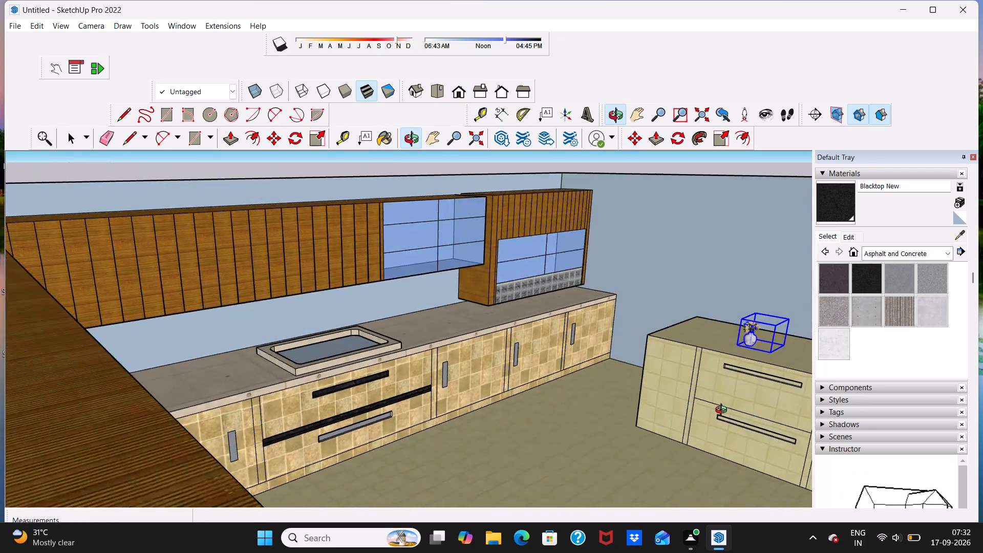
middle_drag(723, 411, 730, 408)
scroll(723, 411, up, 1)
scroll(746, 343, up, 11)
middle_drag(707, 345, 740, 362)
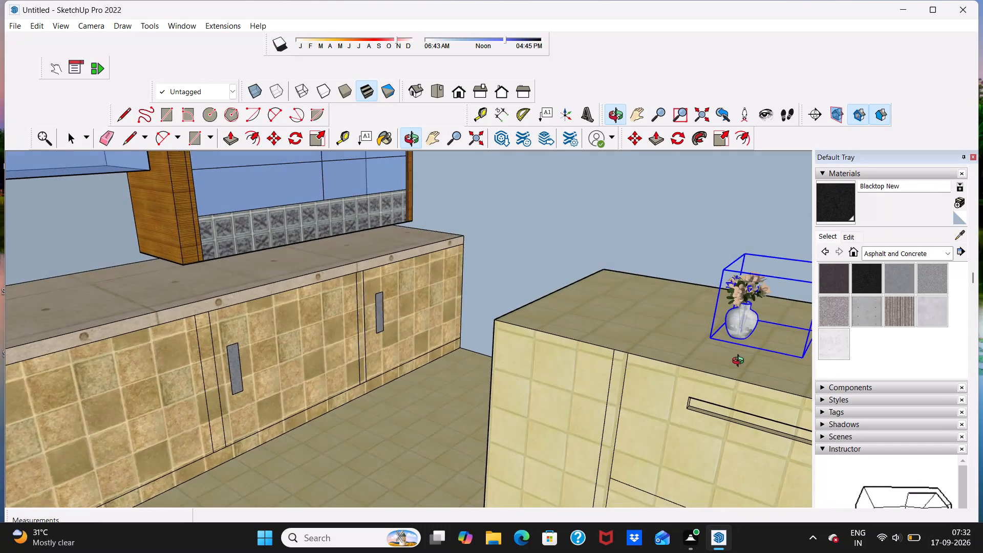
middle_drag(740, 362, 747, 363)
scroll(729, 309, up, 1)
scroll(729, 309, down, 6)
scroll(776, 312, up, 6)
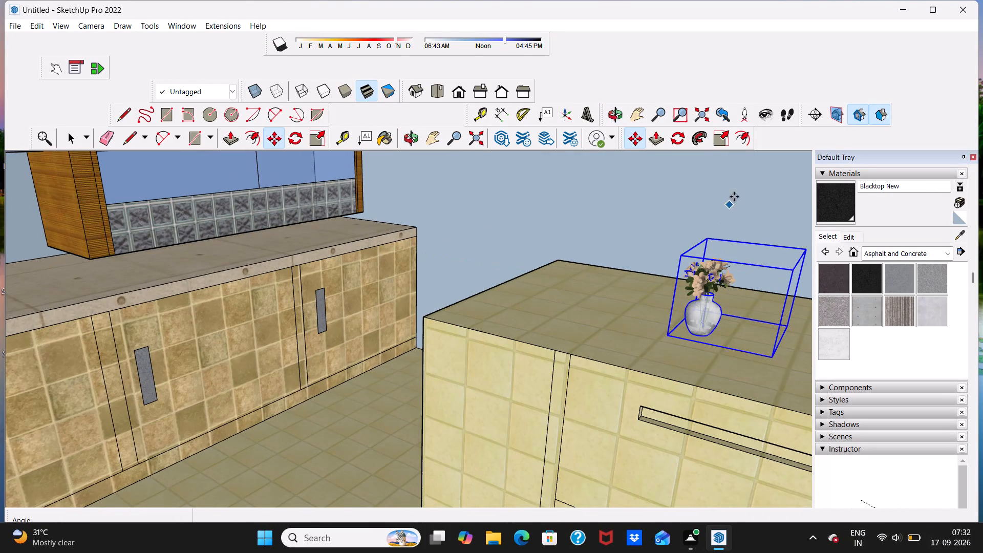
click(720, 133)
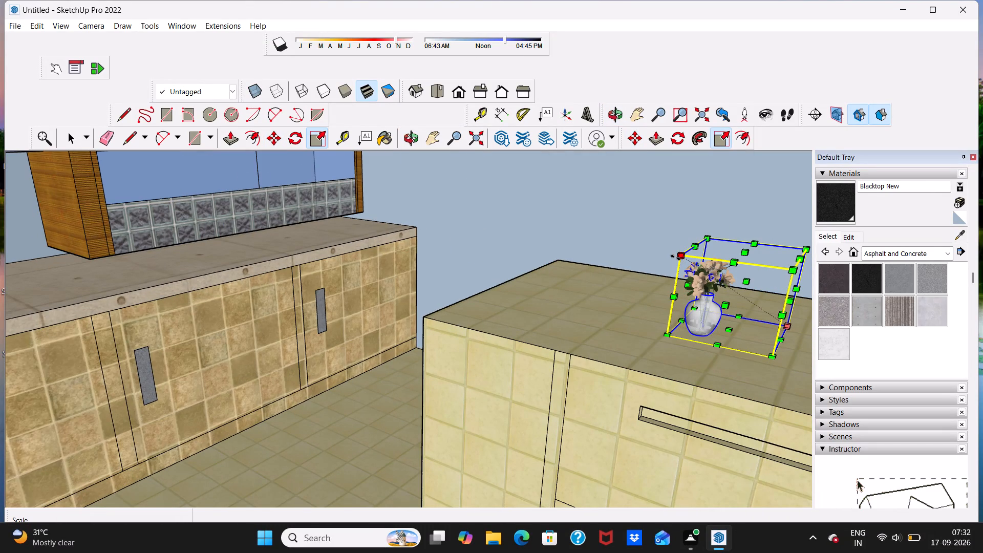
click(676, 257)
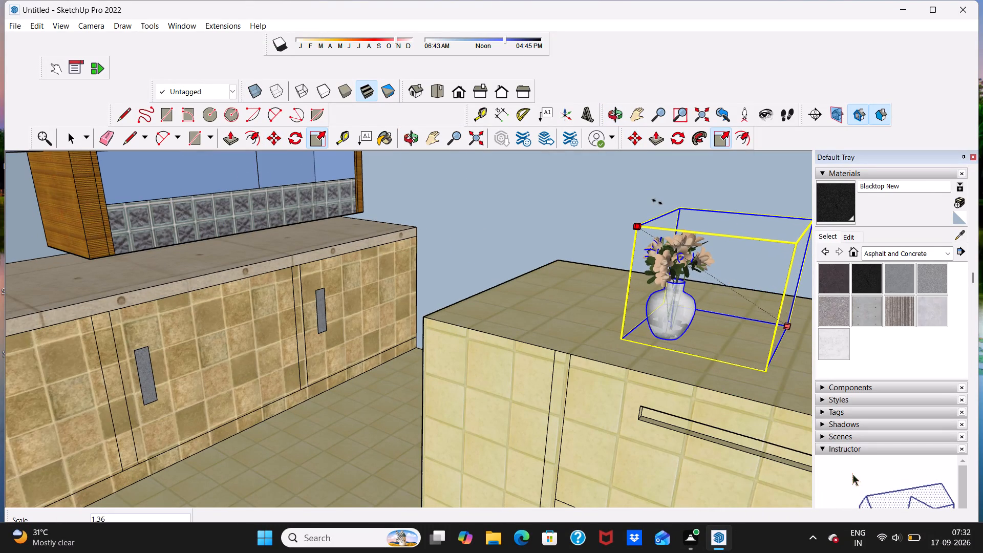
click(644, 180)
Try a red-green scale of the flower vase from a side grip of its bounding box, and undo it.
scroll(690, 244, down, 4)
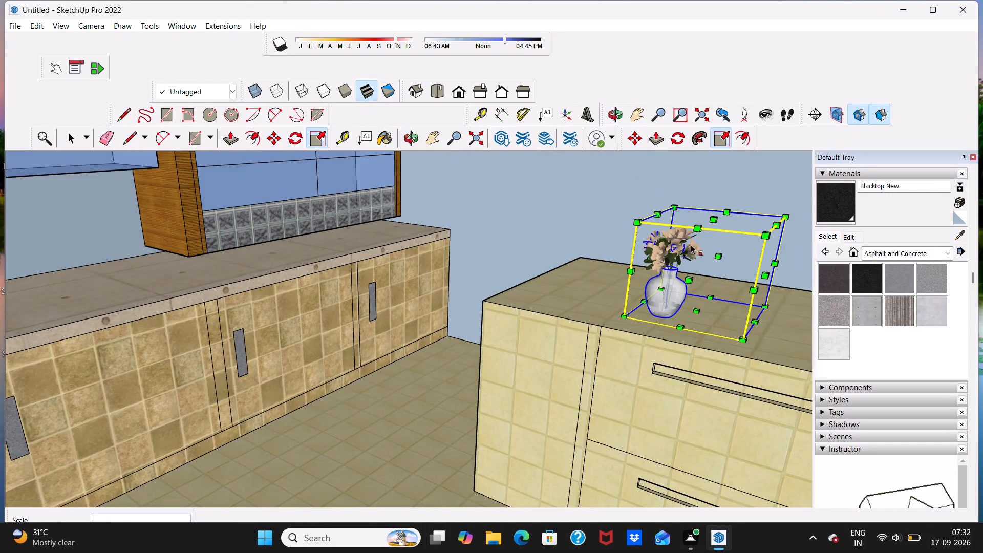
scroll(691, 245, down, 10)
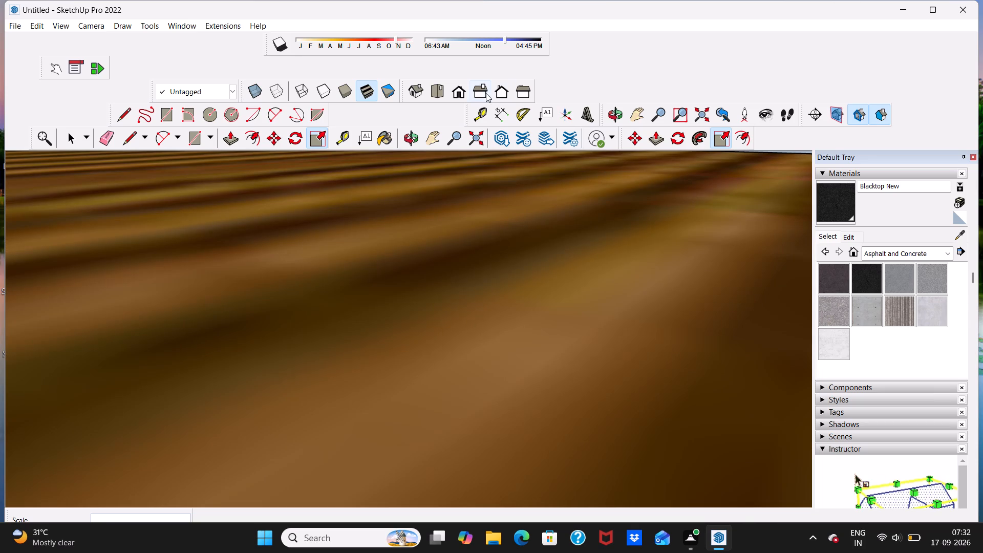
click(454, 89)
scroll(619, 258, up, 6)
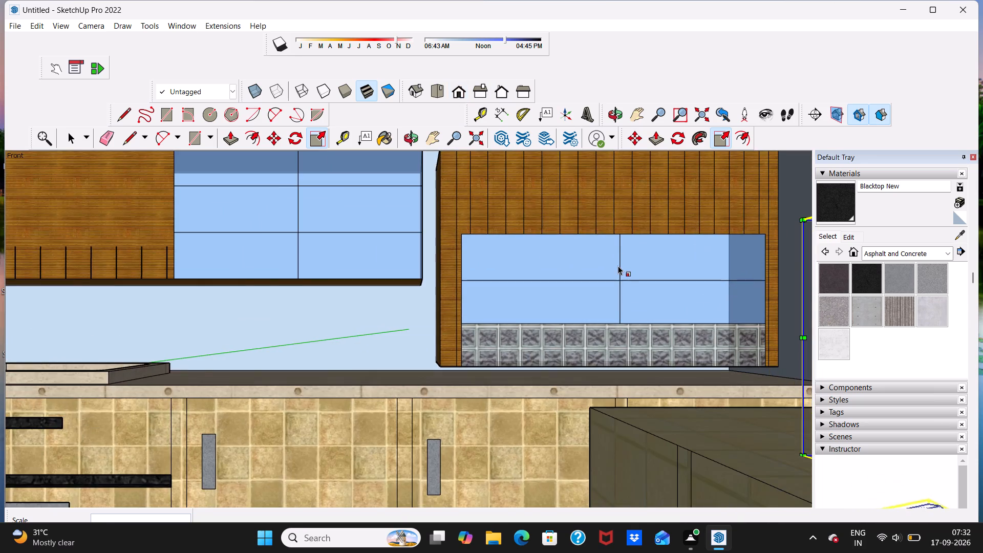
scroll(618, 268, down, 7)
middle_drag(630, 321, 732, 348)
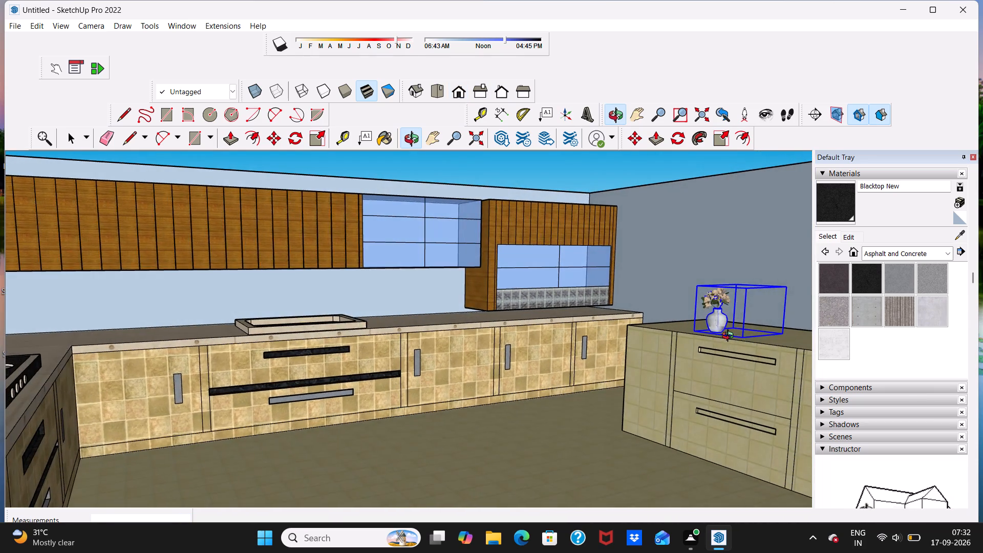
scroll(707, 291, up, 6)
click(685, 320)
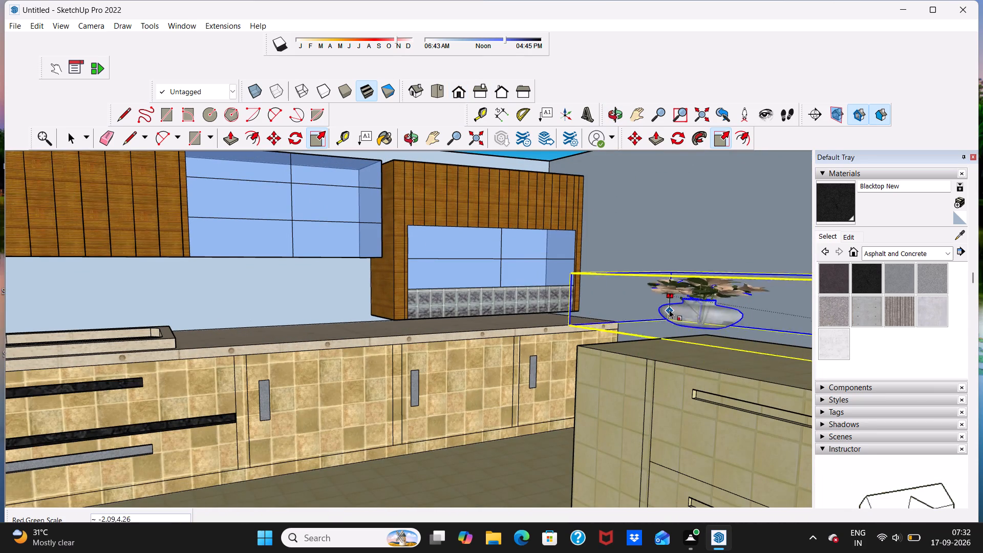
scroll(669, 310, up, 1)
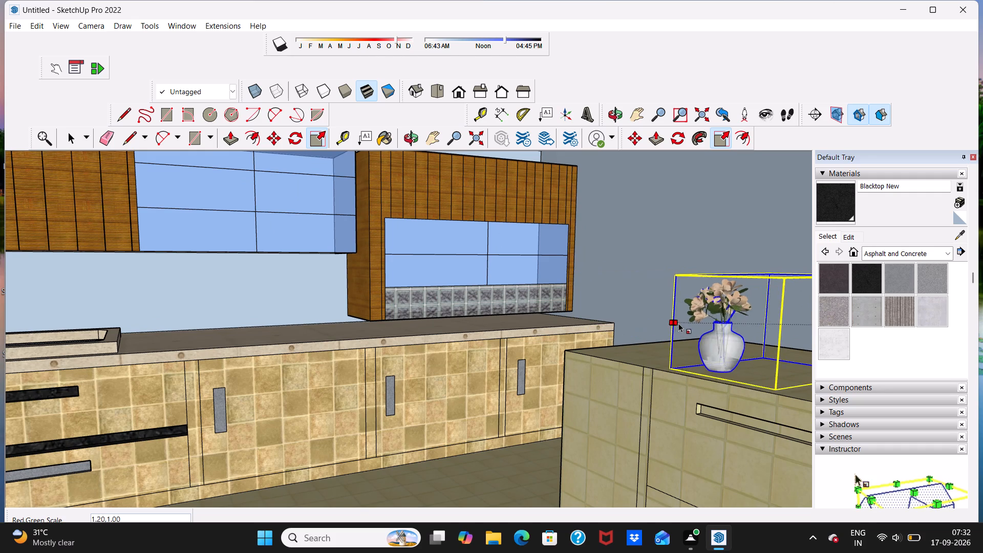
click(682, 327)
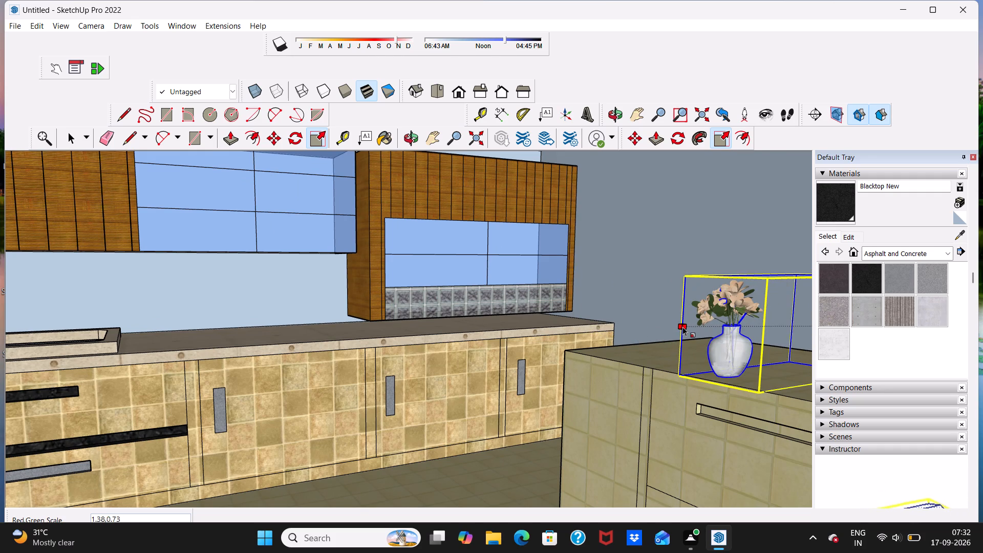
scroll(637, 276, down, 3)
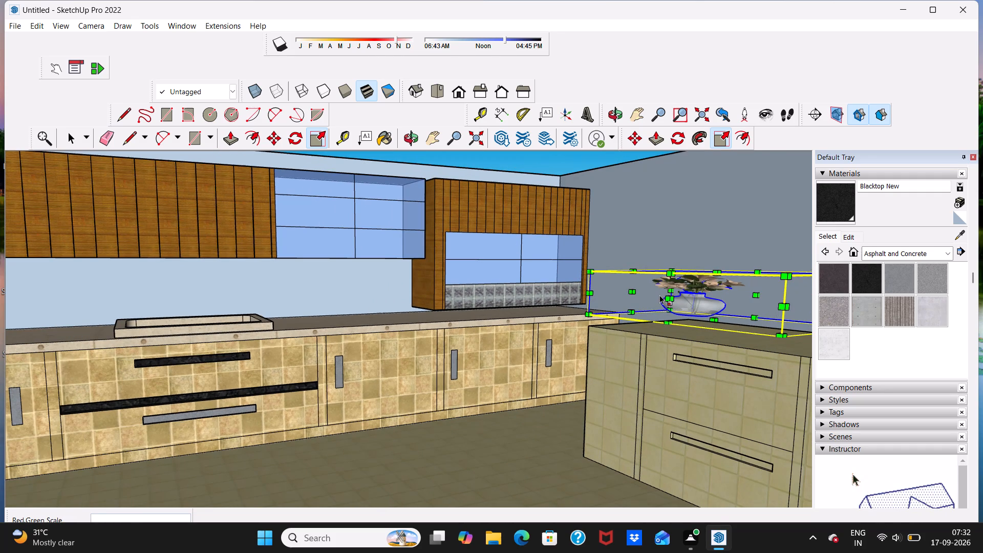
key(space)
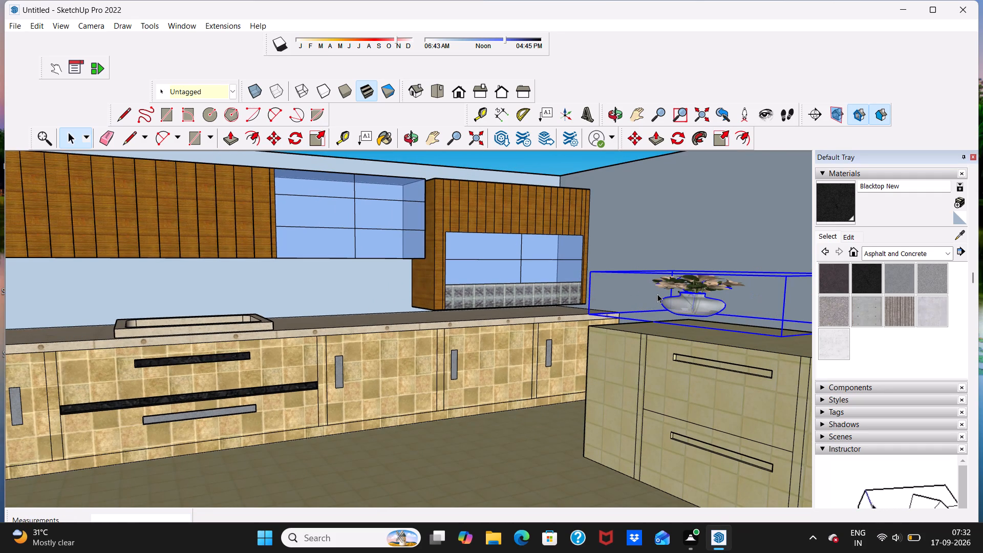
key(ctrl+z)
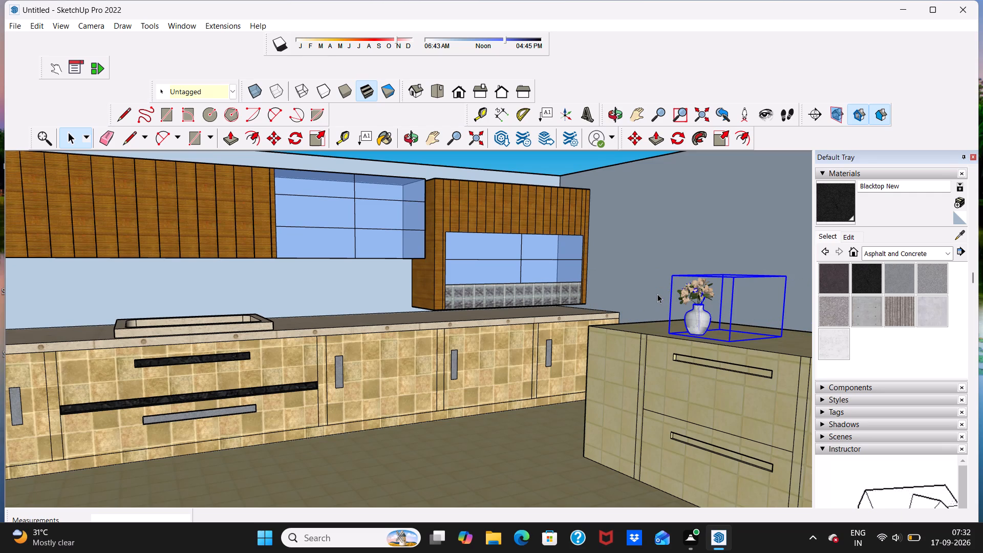
Enlarge the flower vase uniformly from one bounding-box corner by about 1.29, and slightly more from another corner.
click(715, 146)
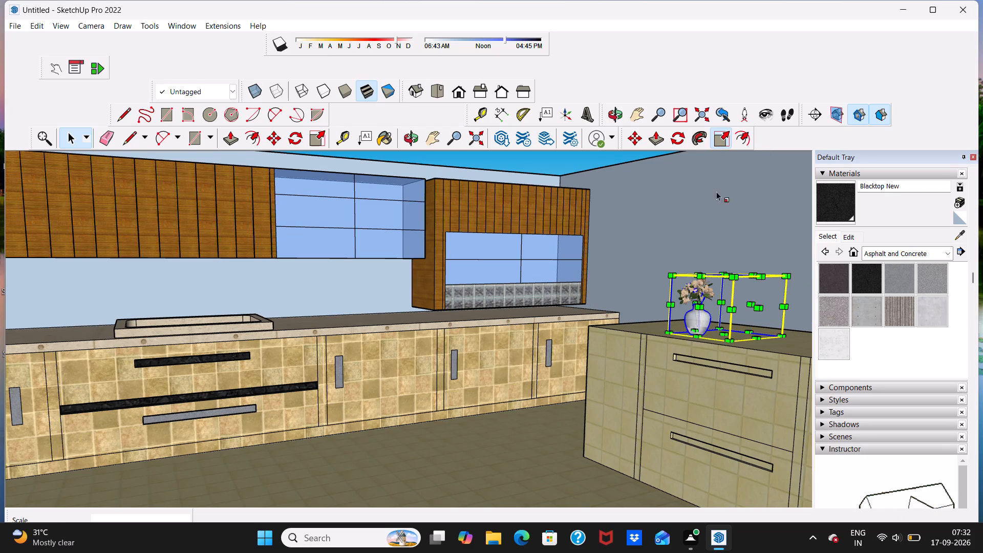
middle_drag(674, 350, 768, 375)
scroll(698, 299, up, 4)
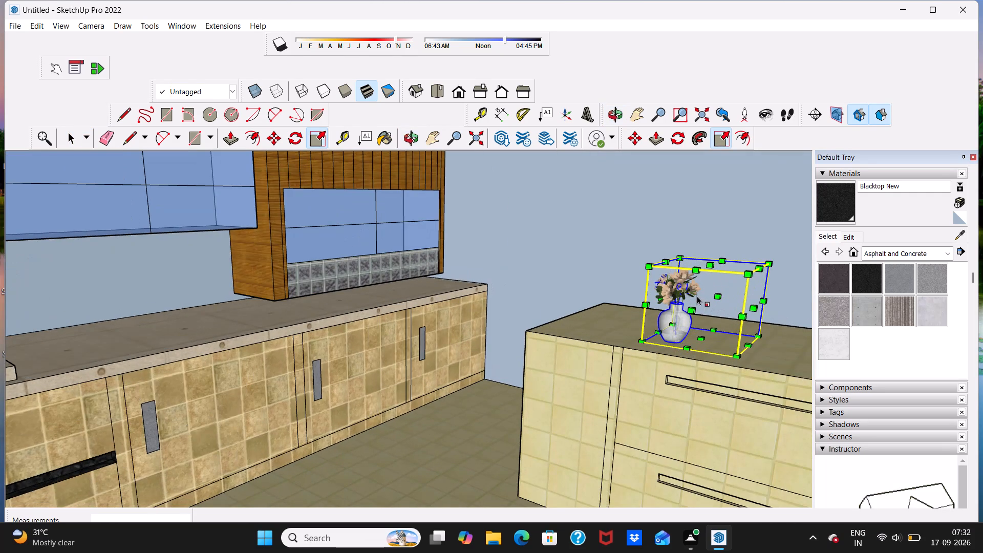
click(647, 269)
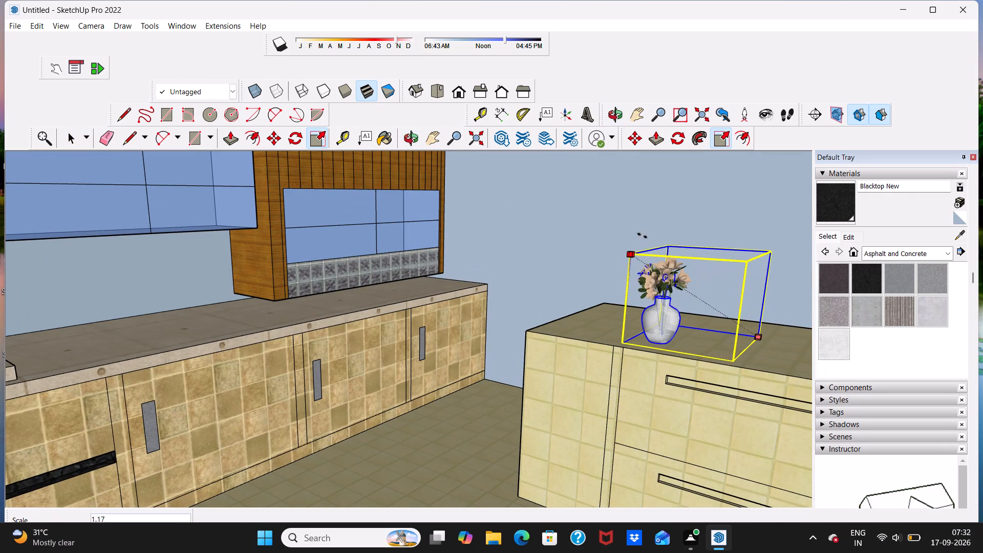
click(642, 210)
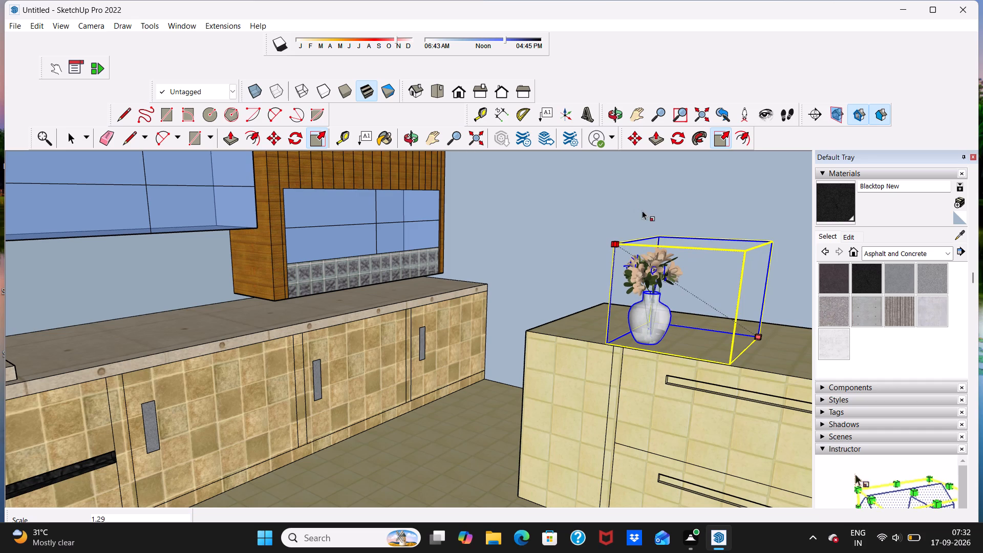
click(741, 252)
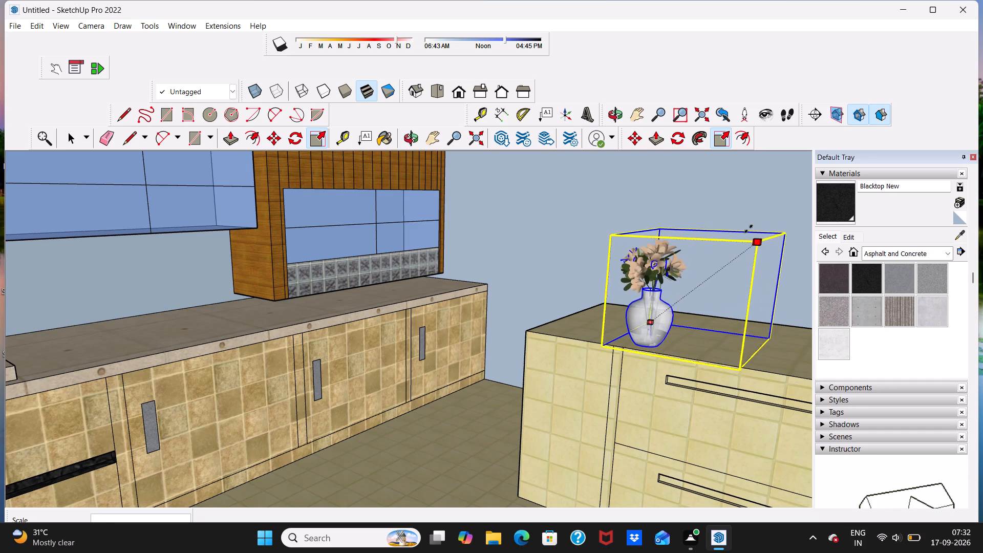
click(752, 213)
scroll(694, 249, down, 12)
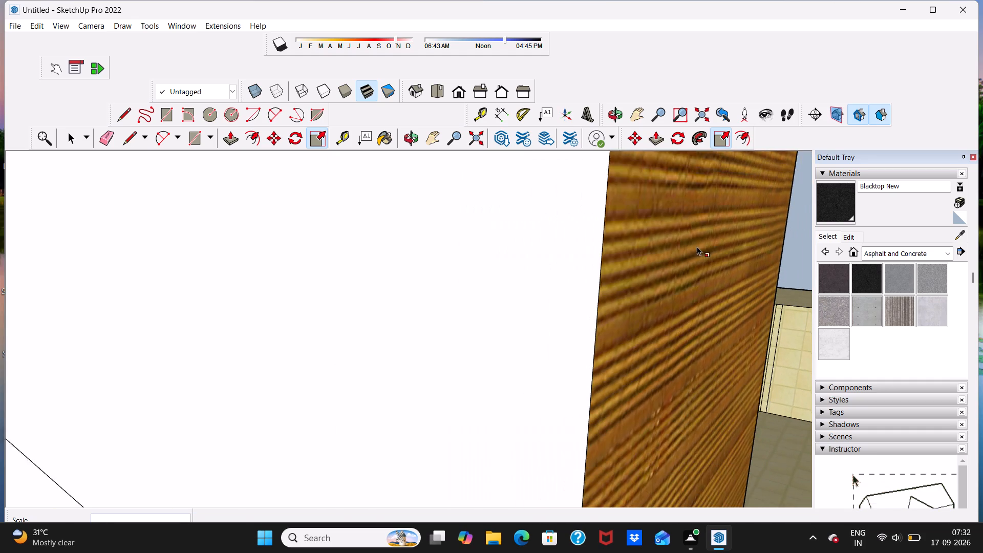
scroll(697, 246, down, 4)
click(464, 91)
scroll(616, 312, down, 2)
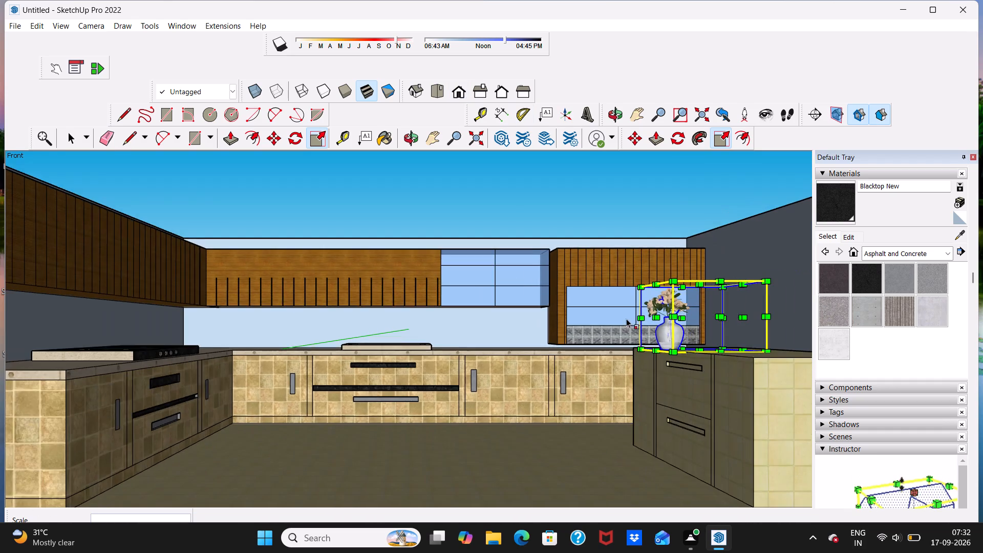
scroll(645, 313, up, 6)
scroll(622, 298, down, 12)
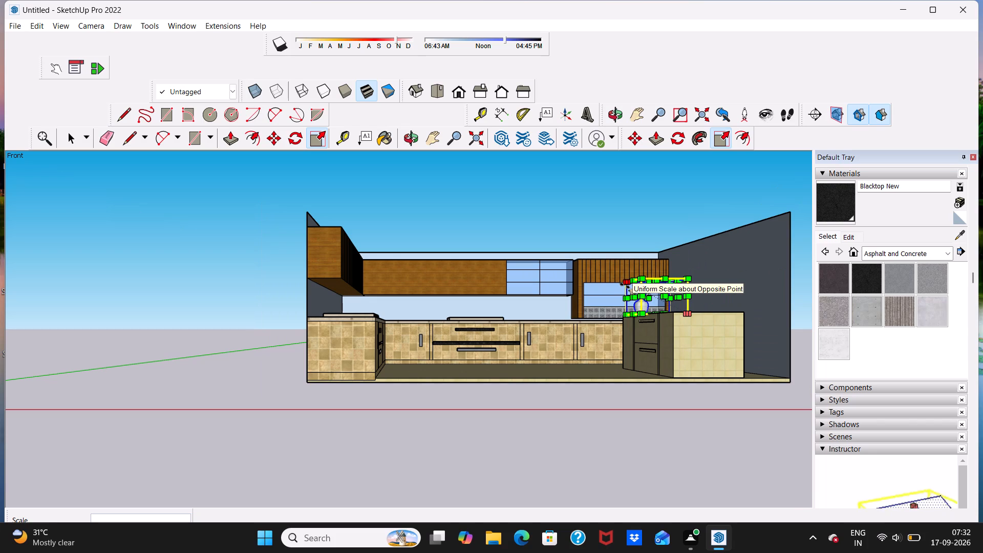
key(space)
click(275, 340)
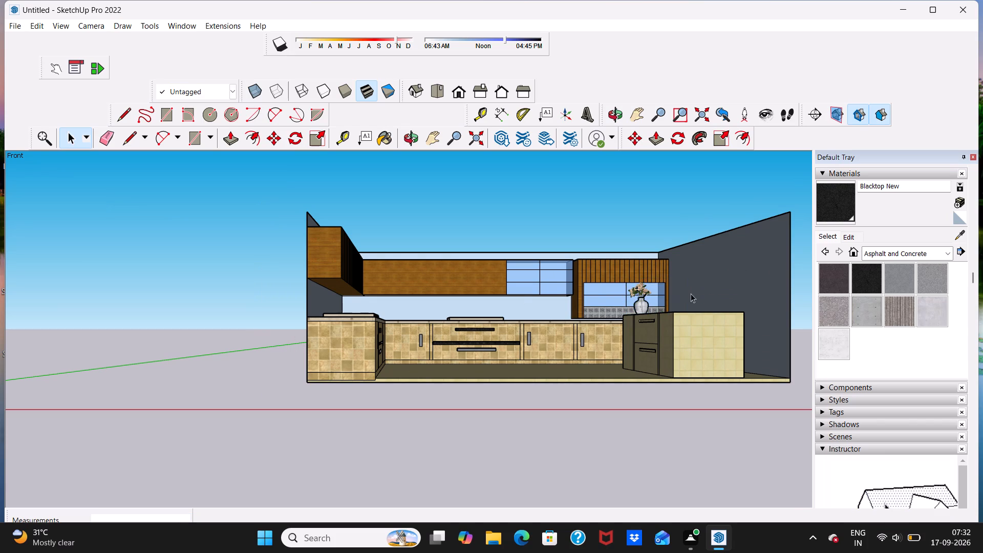
Move the flower vase about 11 5/16" across the island countertop toward the grey side wall.
scroll(707, 296, up, 10)
click(572, 310)
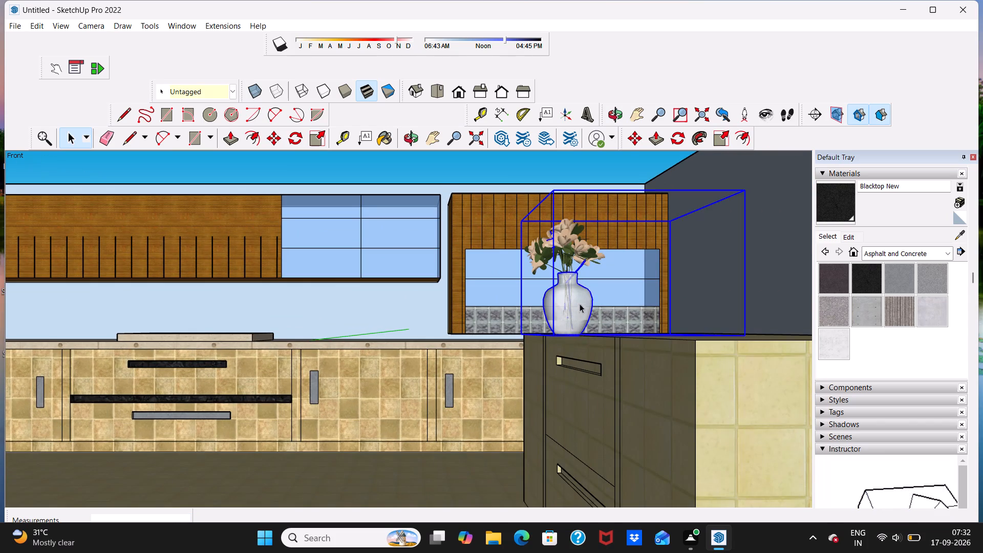
middle_drag(644, 299, 611, 376)
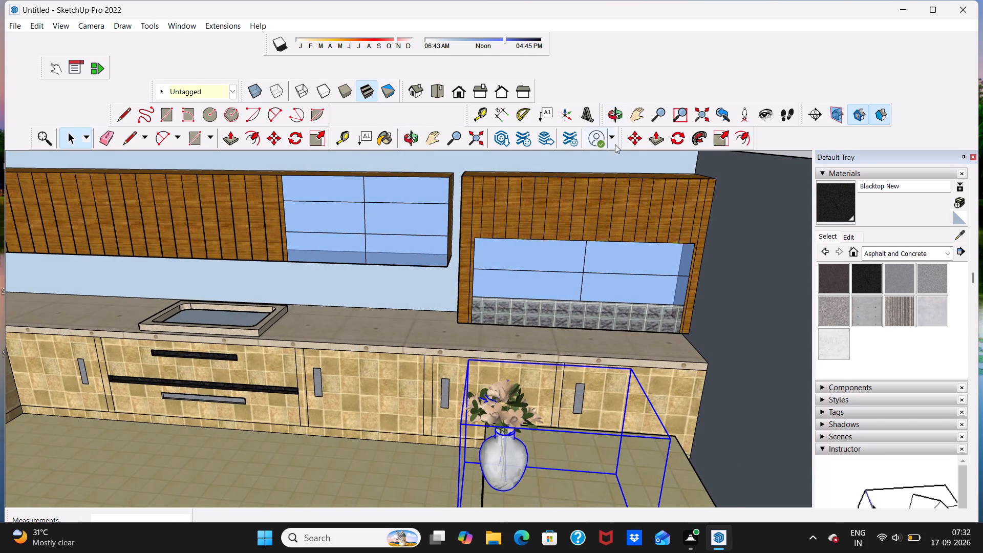
click(626, 140)
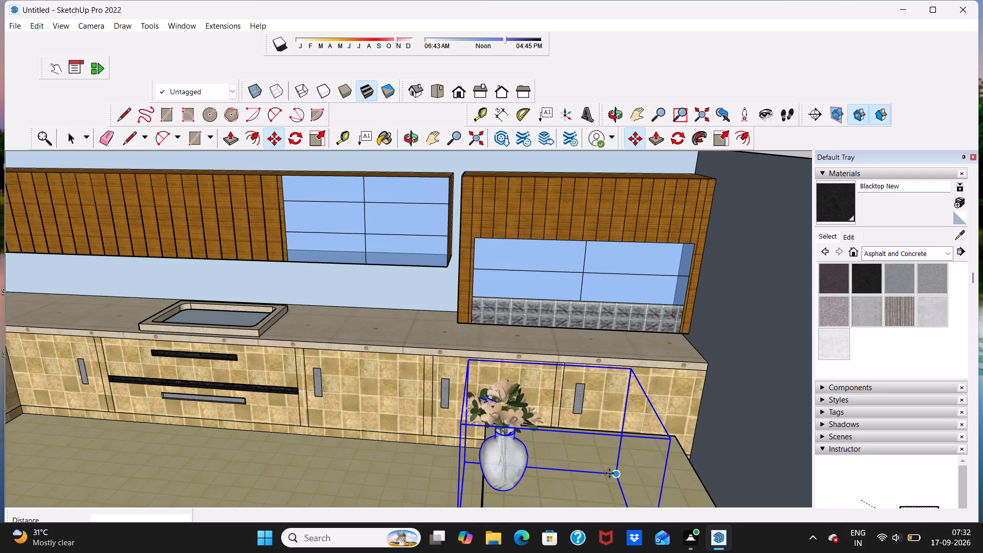
click(610, 473)
click(666, 485)
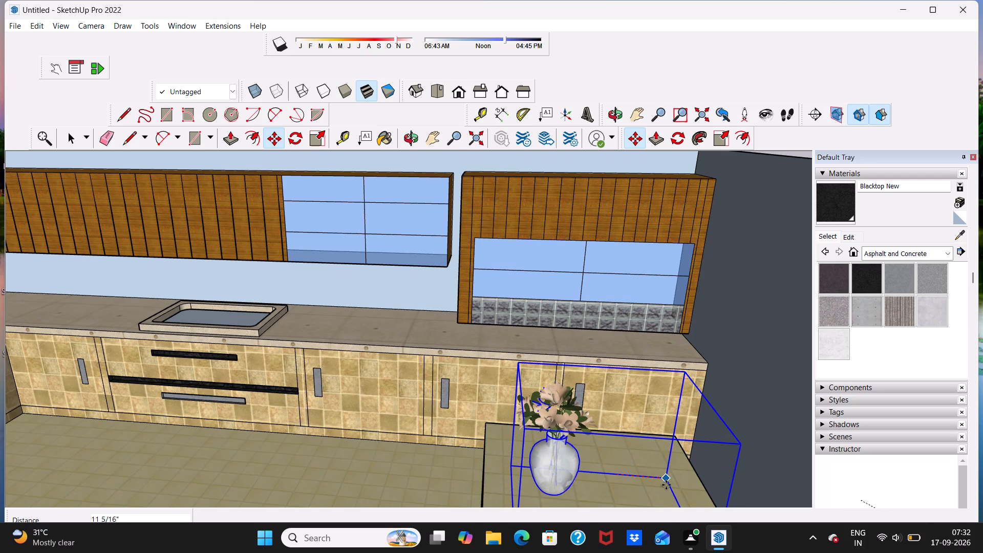
key(space)
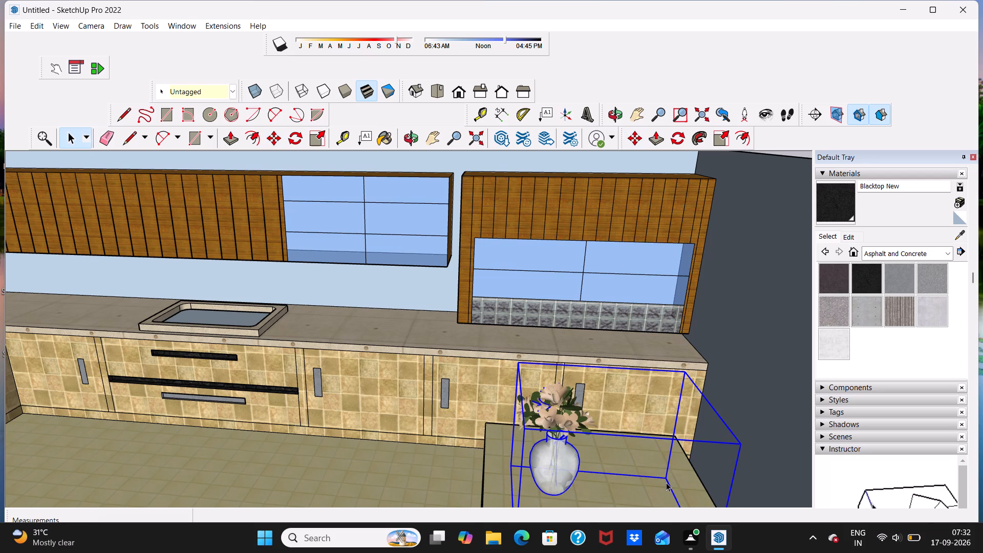
scroll(575, 11, down, 20)
scroll(575, 11, down, 13)
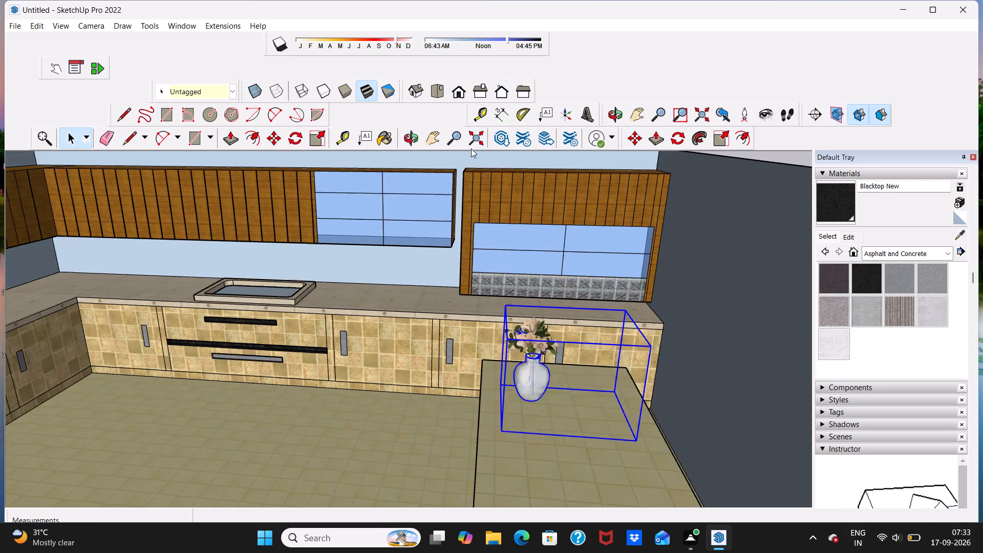
scroll(471, 148, down, 14)
click(583, 254)
Examine the vase's size and placement on the island and the overall kitchen from several angles.
scroll(473, 230, up, 2)
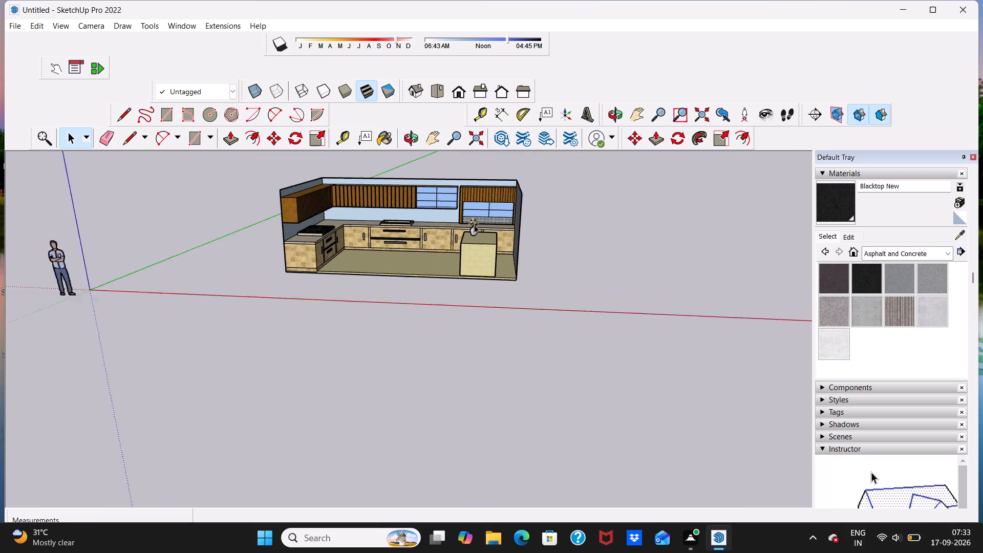
scroll(474, 225, up, 17)
middle_drag(467, 243, 523, 262)
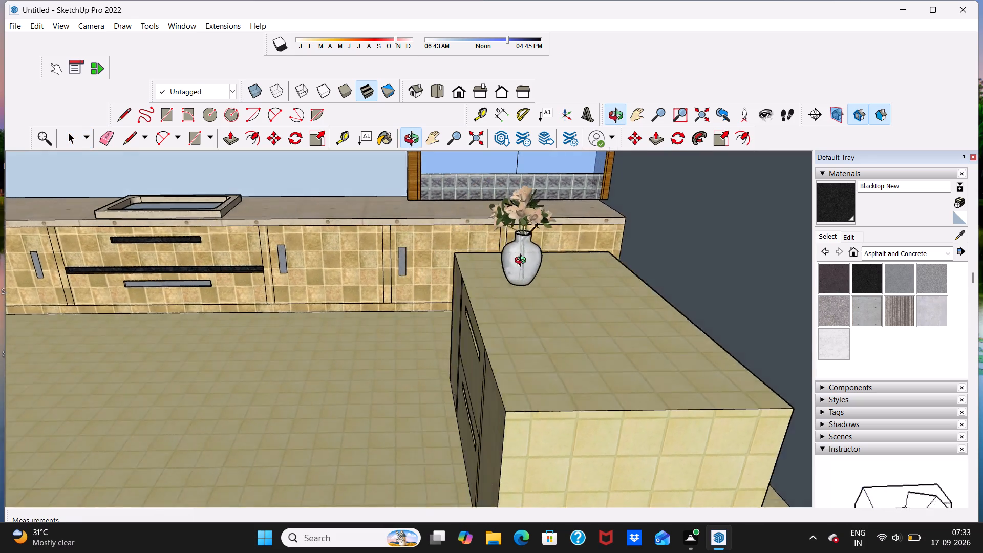
middle_drag(523, 262, 586, 261)
scroll(594, 240, down, 12)
scroll(620, 216, up, 2)
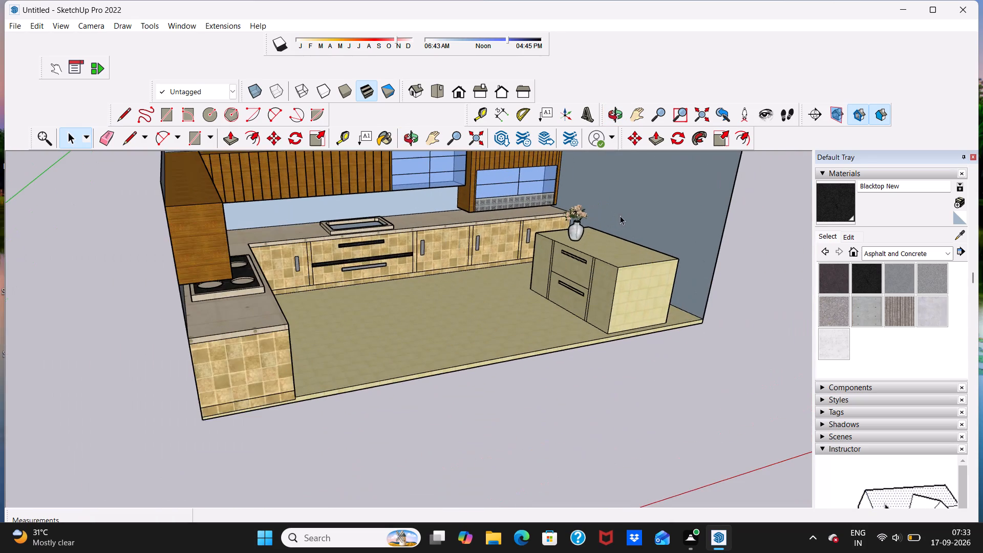
scroll(613, 242, up, 4)
scroll(601, 235, down, 7)
middle_drag(613, 269, 539, 266)
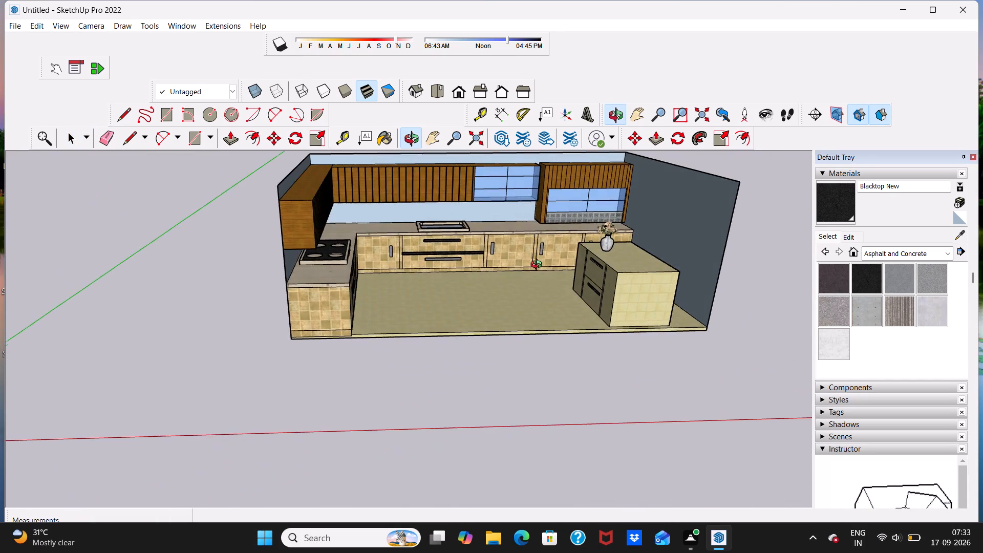
middle_drag(539, 266, 537, 267)
scroll(648, 250, up, 4)
scroll(637, 244, down, 6)
scroll(617, 238, up, 4)
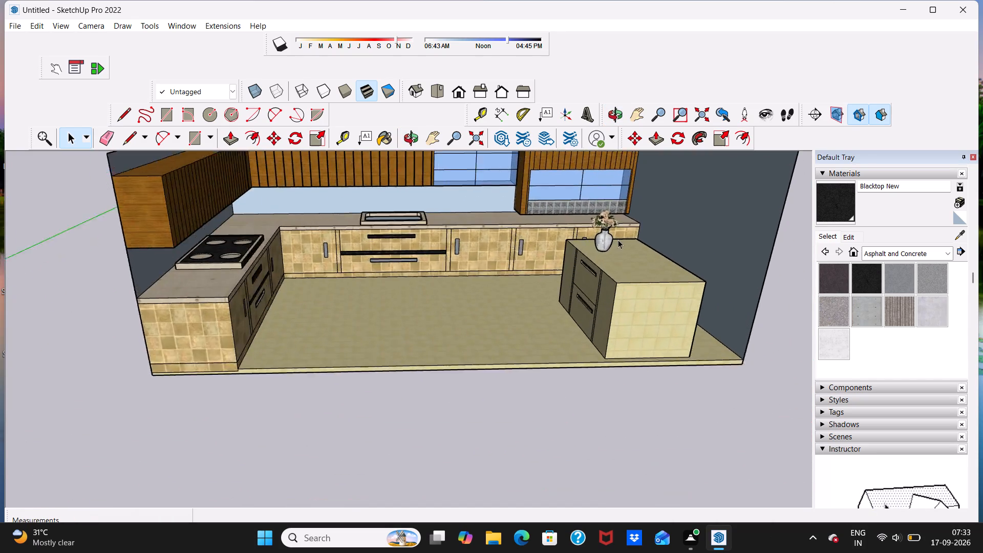
scroll(618, 240, up, 8)
scroll(610, 242, down, 13)
scroll(459, 254, up, 4)
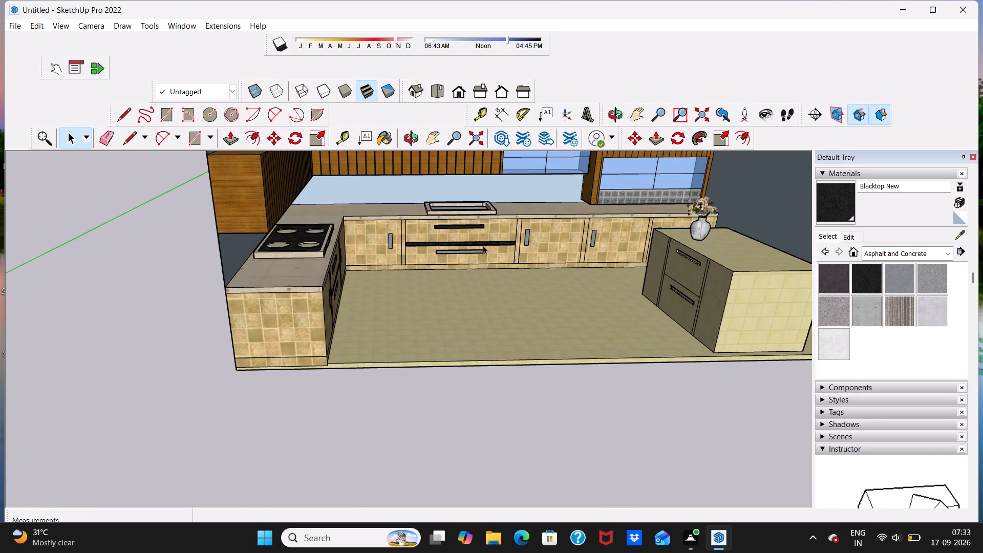
middle_drag(471, 269, 423, 300)
scroll(443, 236, down, 5)
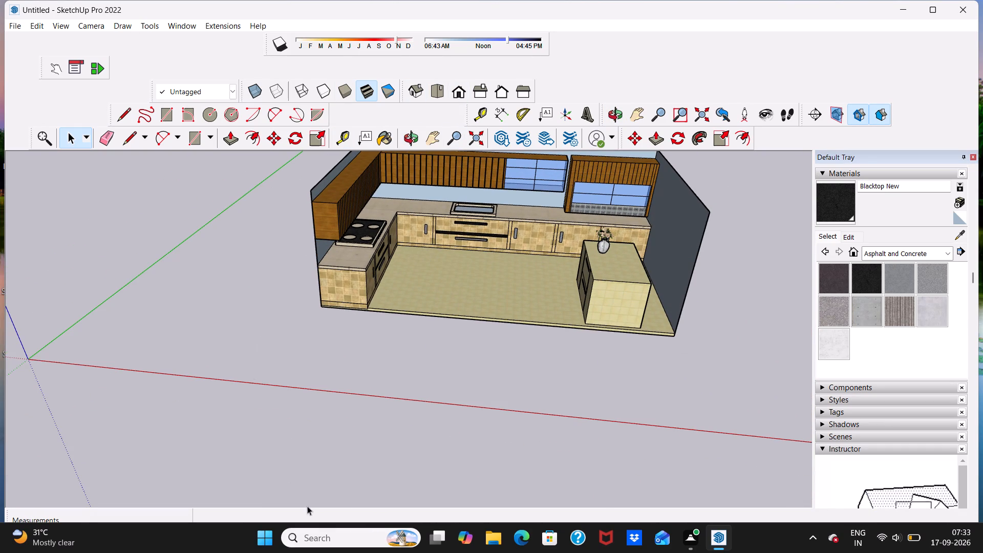
Switch to Google Chrome and open the 3D Warehouse website through a Google search for "3d warehouse".
click(324, 537)
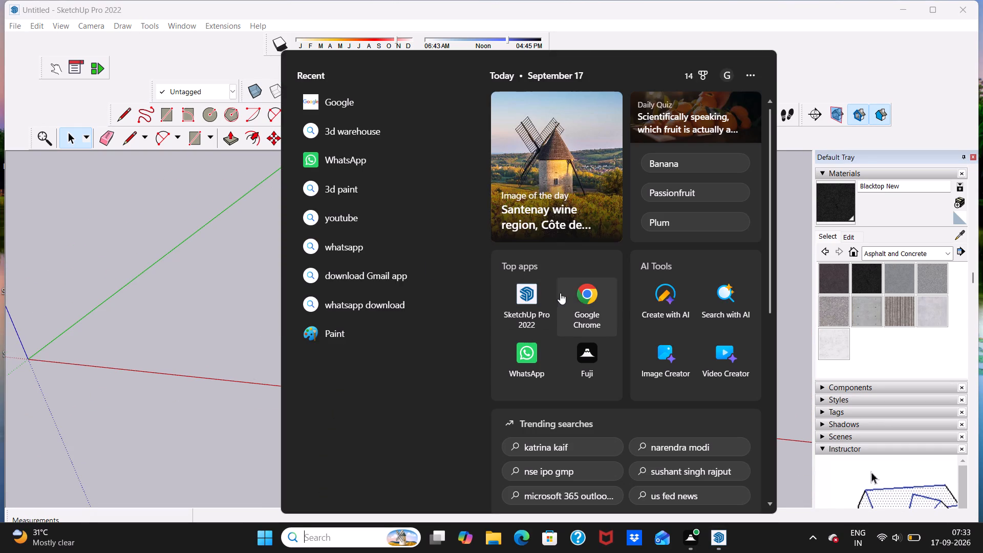
click(580, 291)
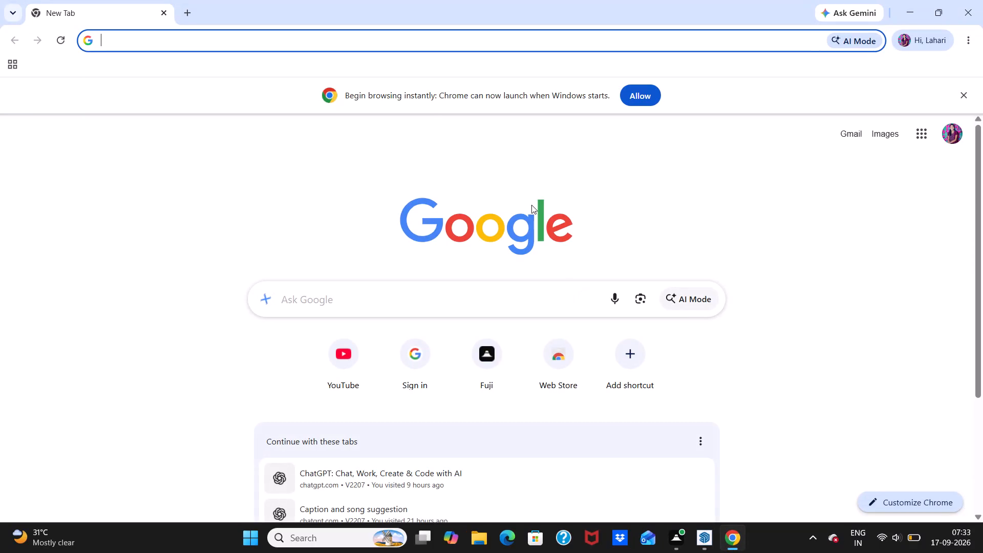
click(354, 305)
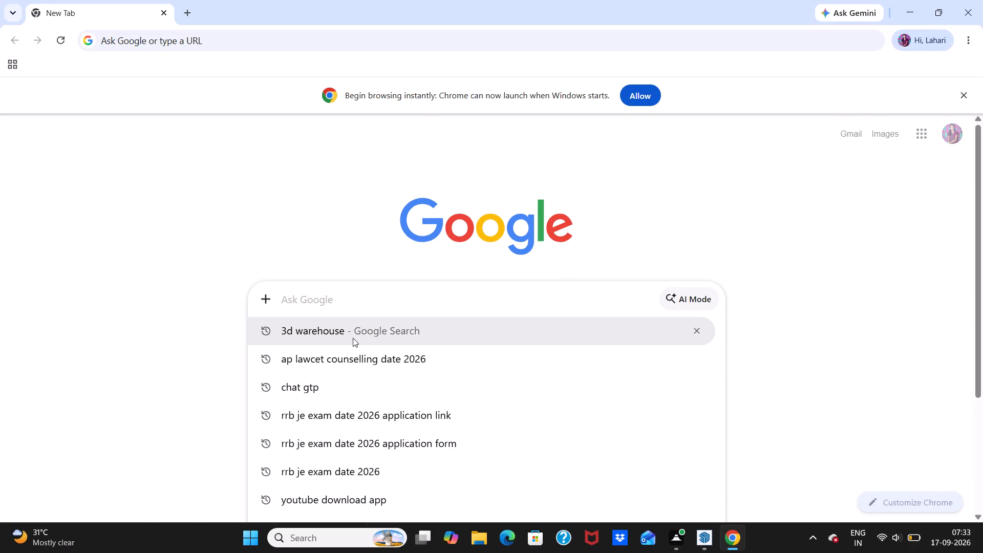
click(353, 338)
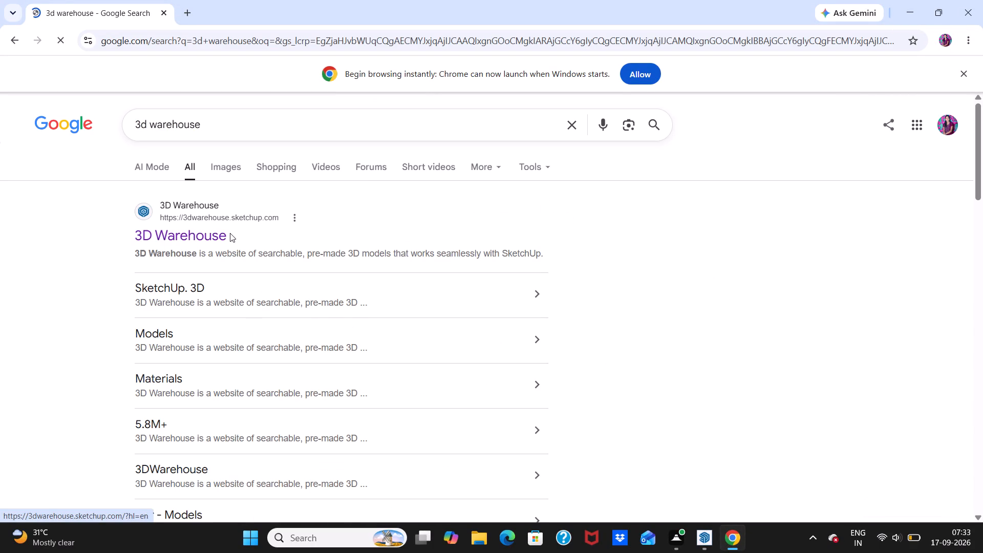
click(209, 238)
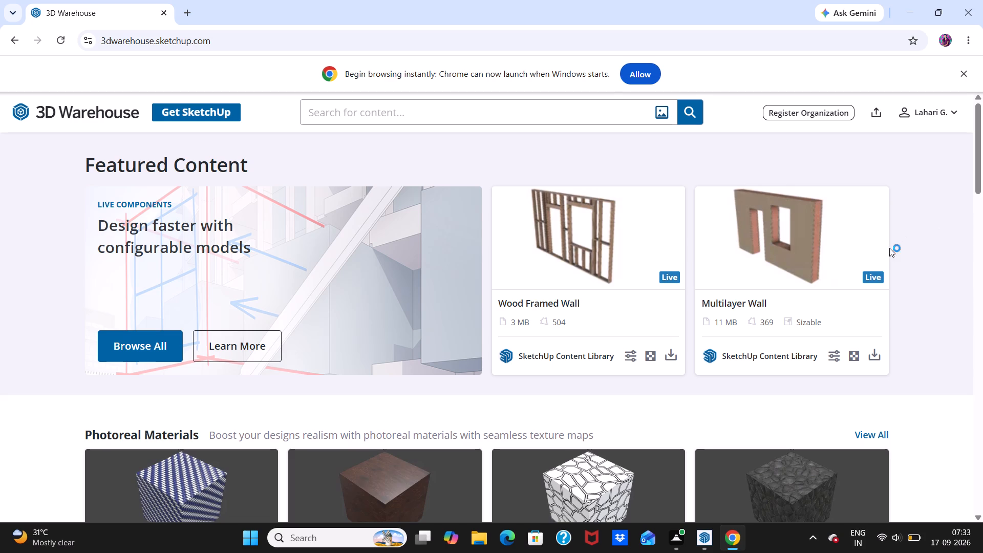
Search the 3D Warehouse models for "plate".
click(357, 112)
text(plates)
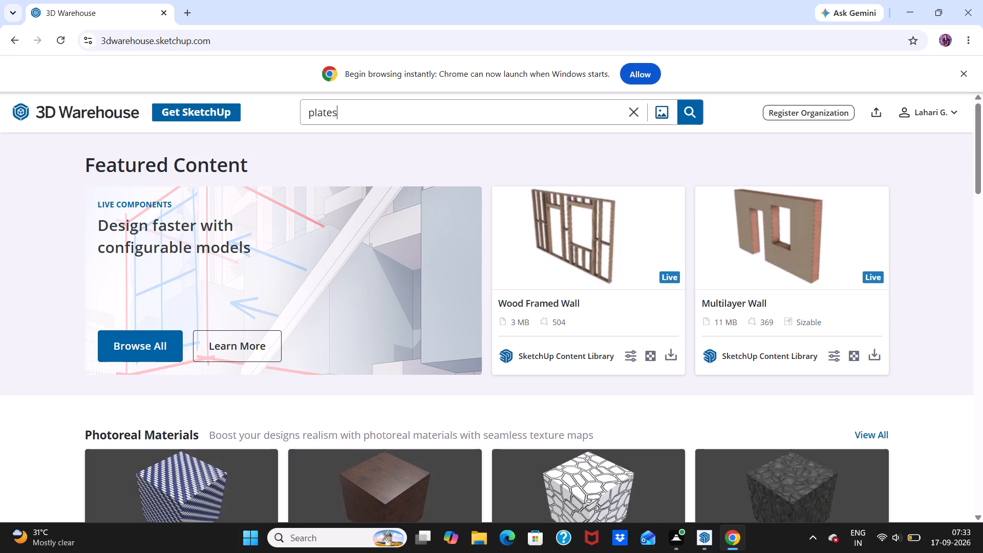
key(BackSpace)
key(BackSpace)
key(s)
key(BackSpace)
key(e)
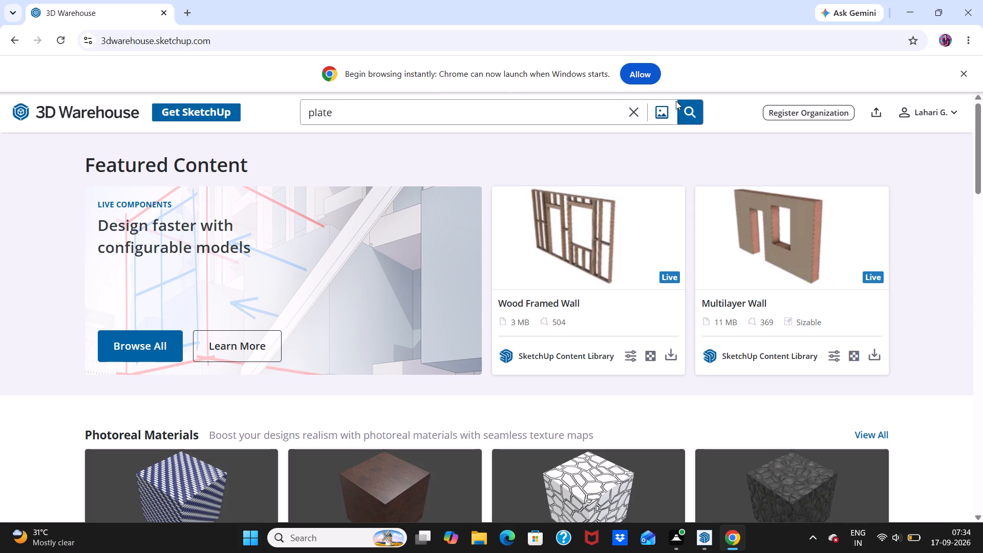
click(683, 107)
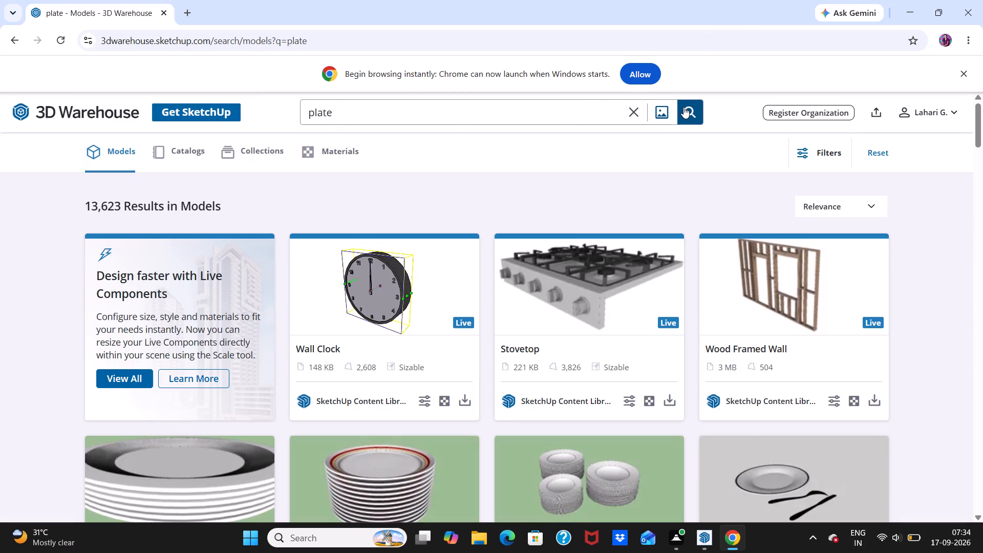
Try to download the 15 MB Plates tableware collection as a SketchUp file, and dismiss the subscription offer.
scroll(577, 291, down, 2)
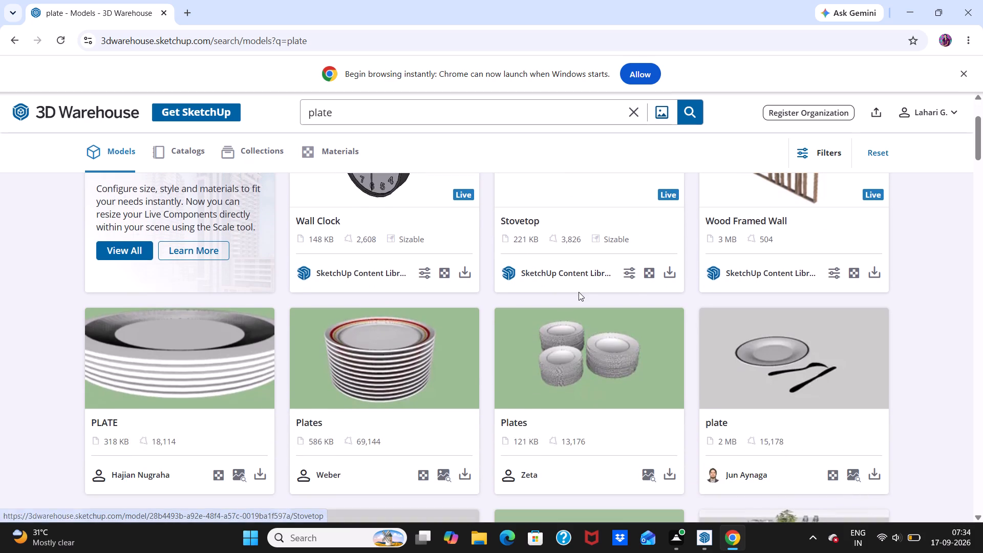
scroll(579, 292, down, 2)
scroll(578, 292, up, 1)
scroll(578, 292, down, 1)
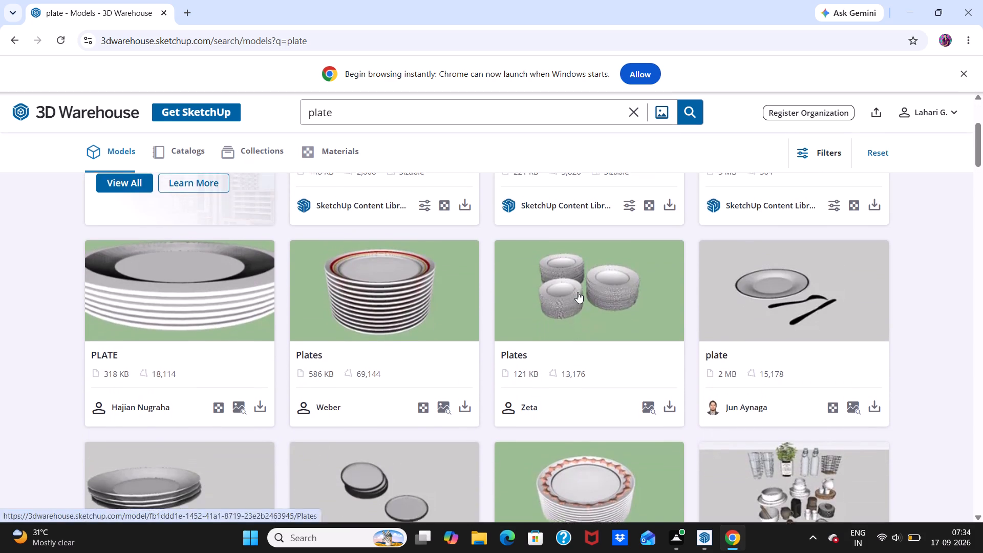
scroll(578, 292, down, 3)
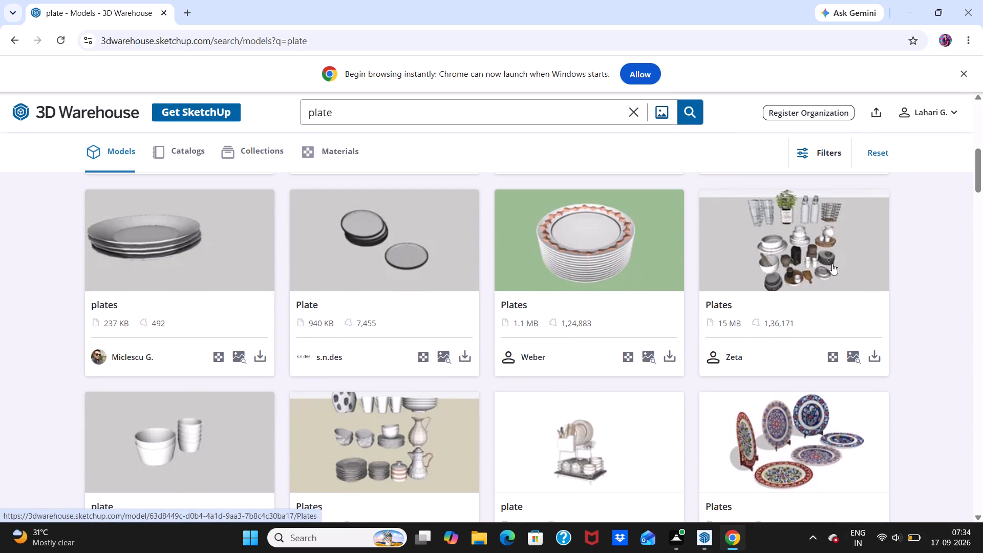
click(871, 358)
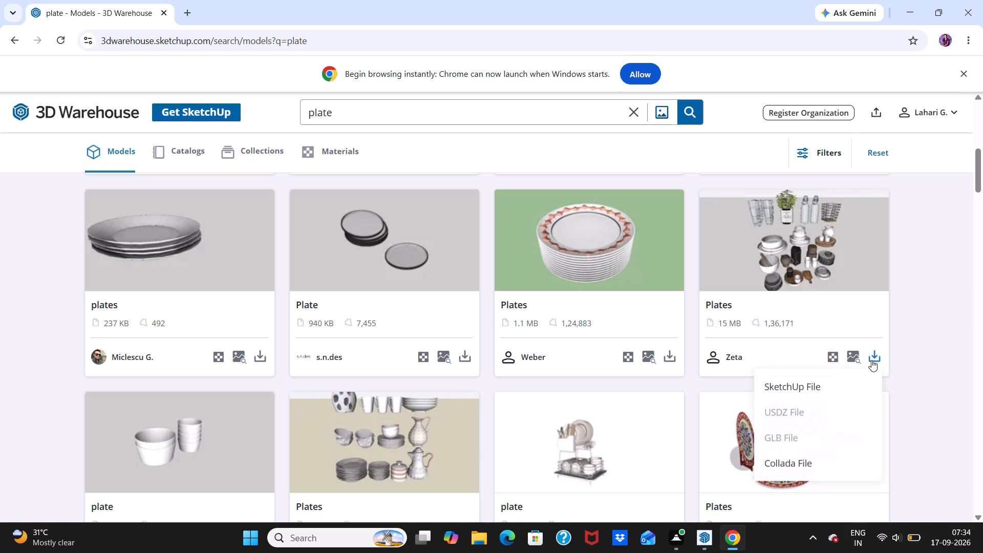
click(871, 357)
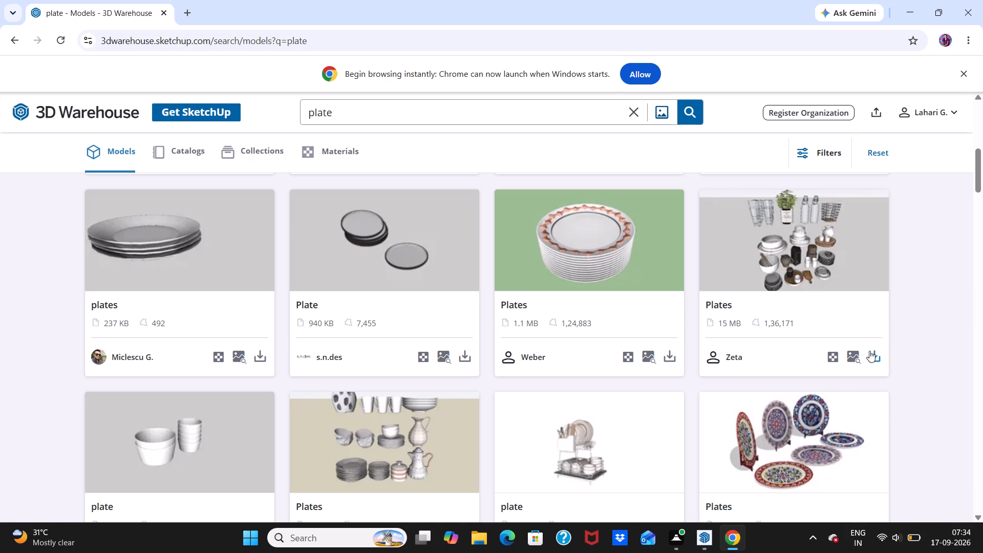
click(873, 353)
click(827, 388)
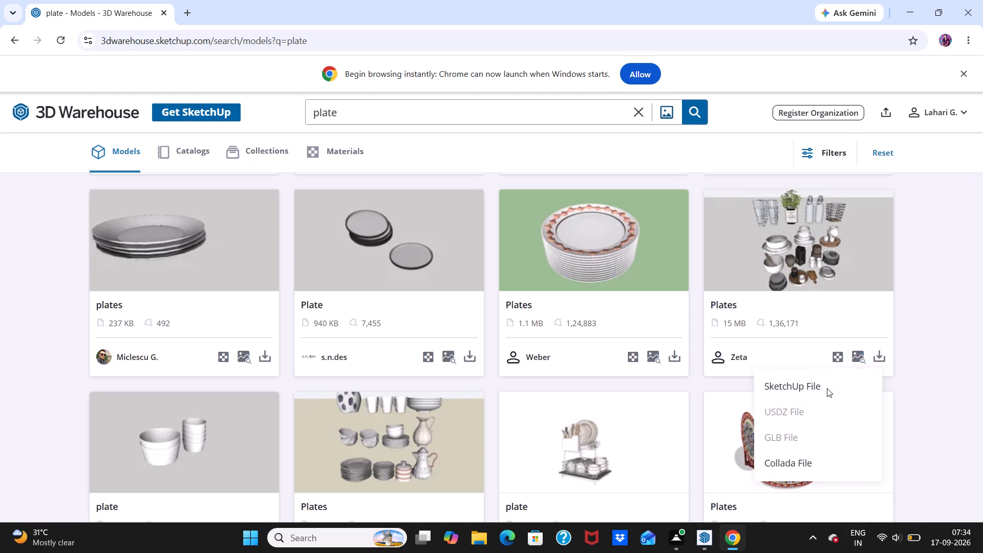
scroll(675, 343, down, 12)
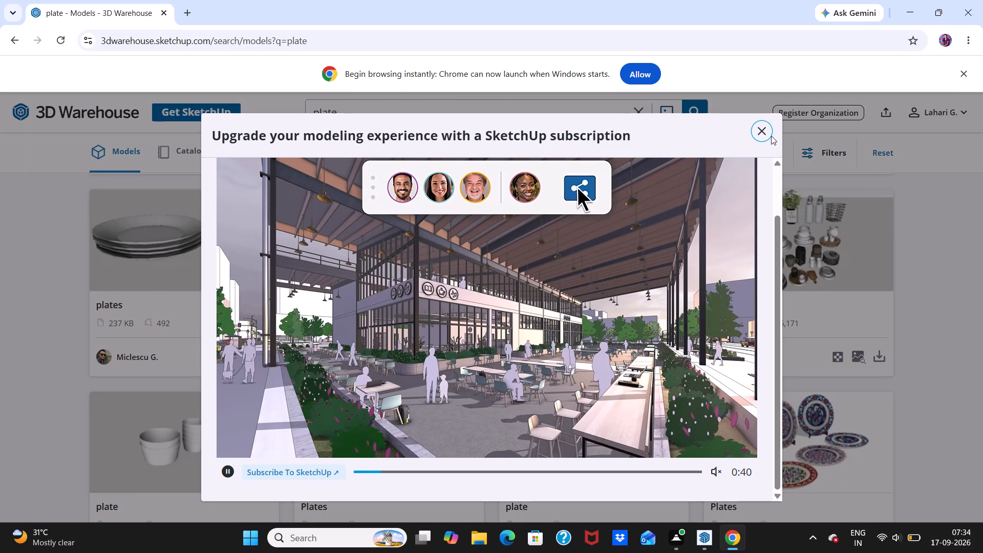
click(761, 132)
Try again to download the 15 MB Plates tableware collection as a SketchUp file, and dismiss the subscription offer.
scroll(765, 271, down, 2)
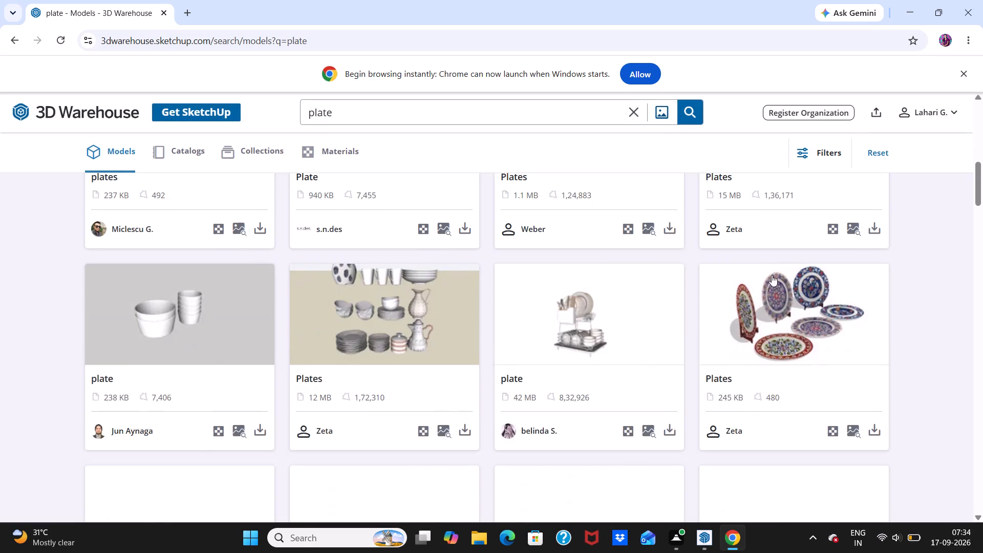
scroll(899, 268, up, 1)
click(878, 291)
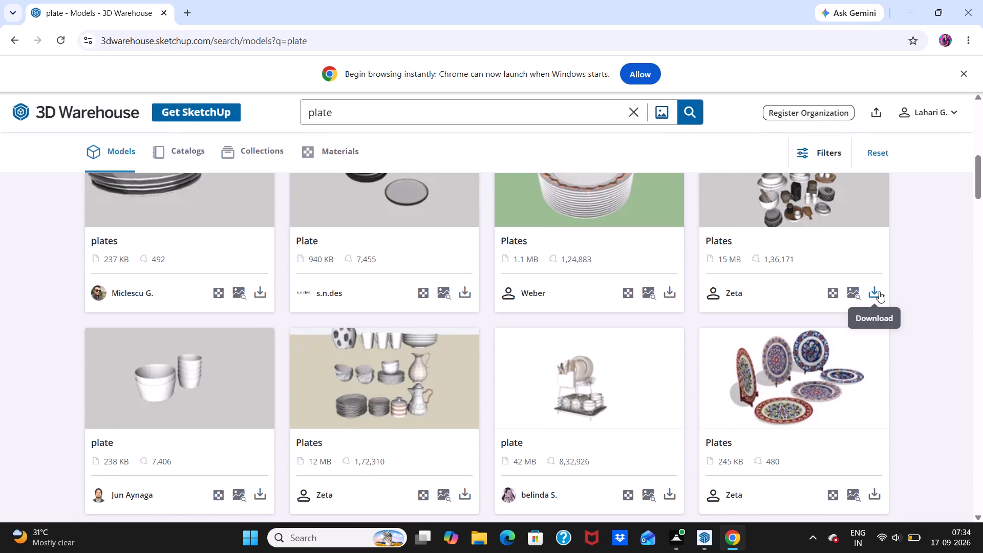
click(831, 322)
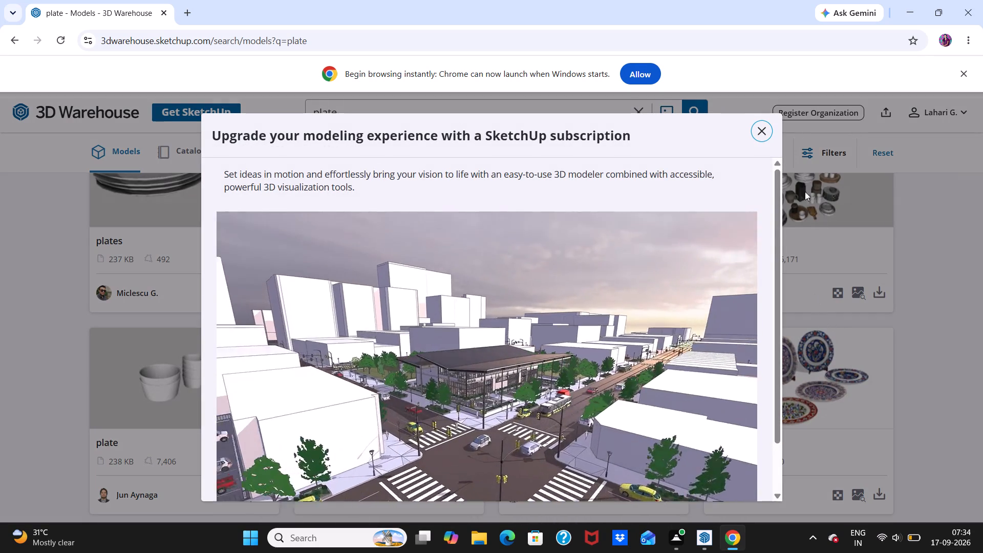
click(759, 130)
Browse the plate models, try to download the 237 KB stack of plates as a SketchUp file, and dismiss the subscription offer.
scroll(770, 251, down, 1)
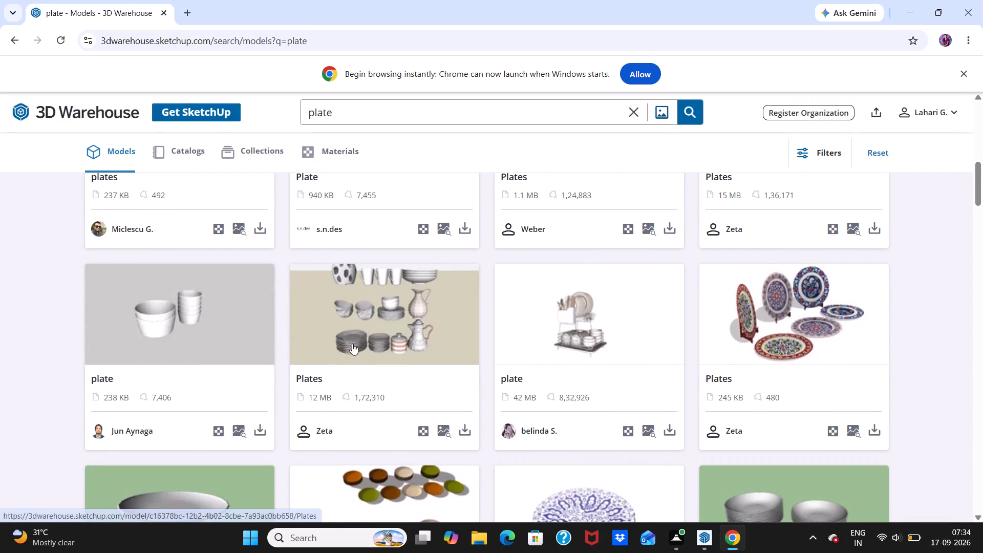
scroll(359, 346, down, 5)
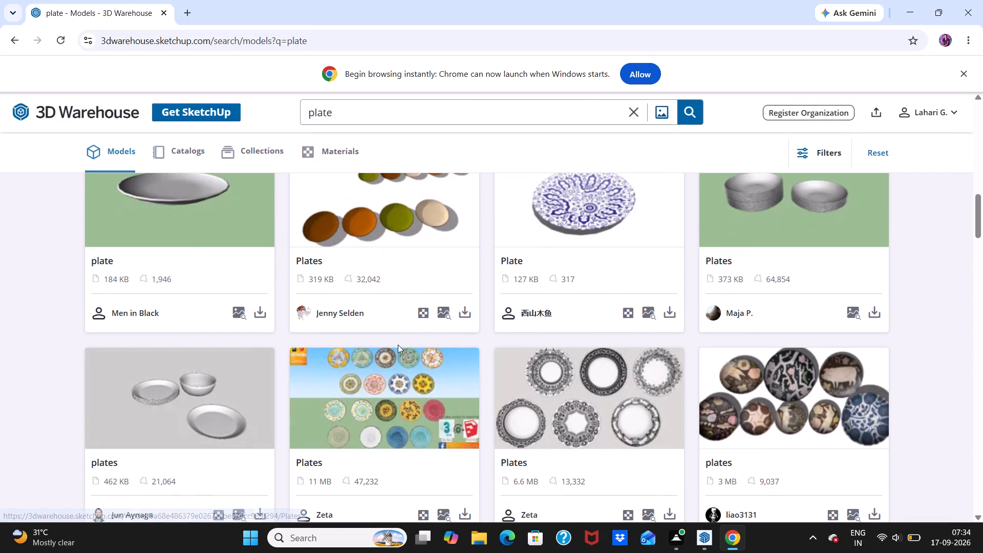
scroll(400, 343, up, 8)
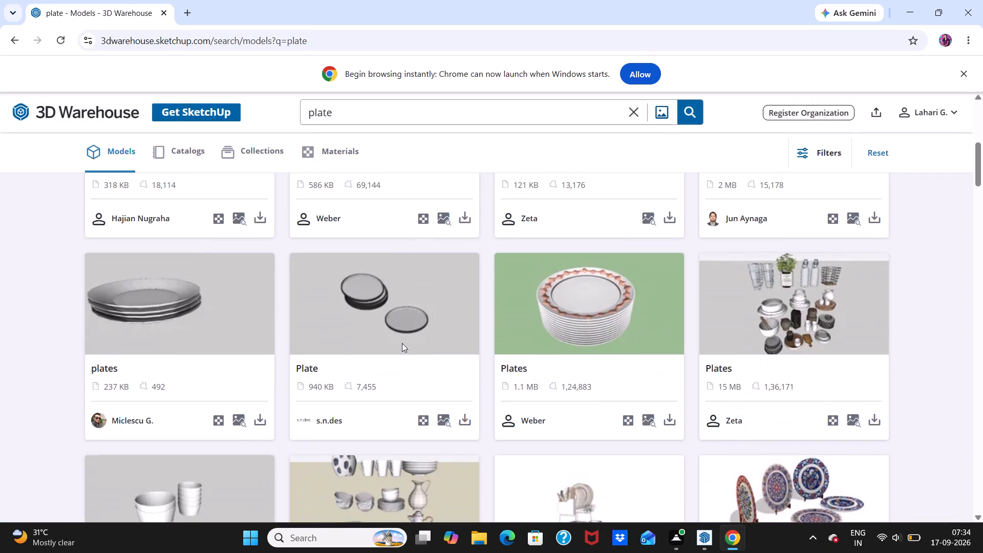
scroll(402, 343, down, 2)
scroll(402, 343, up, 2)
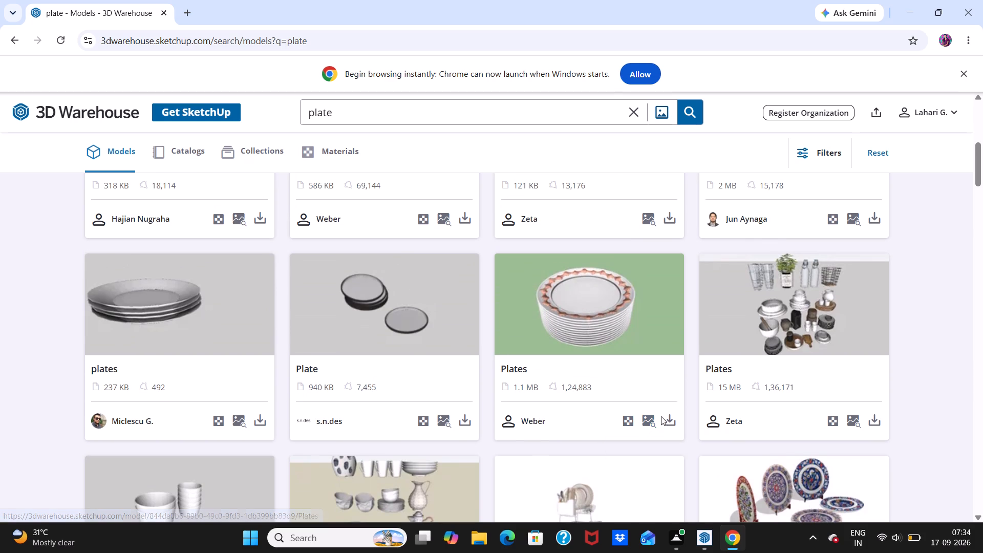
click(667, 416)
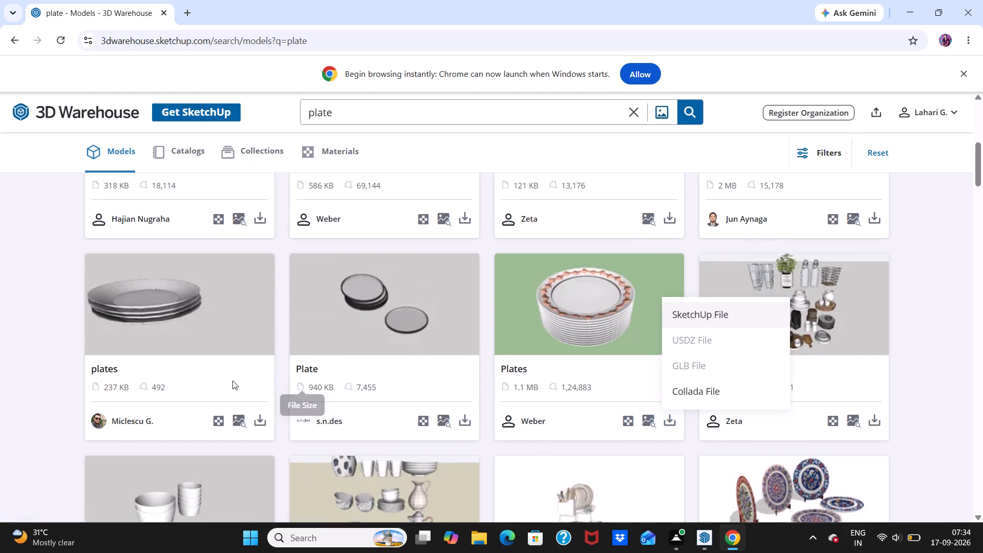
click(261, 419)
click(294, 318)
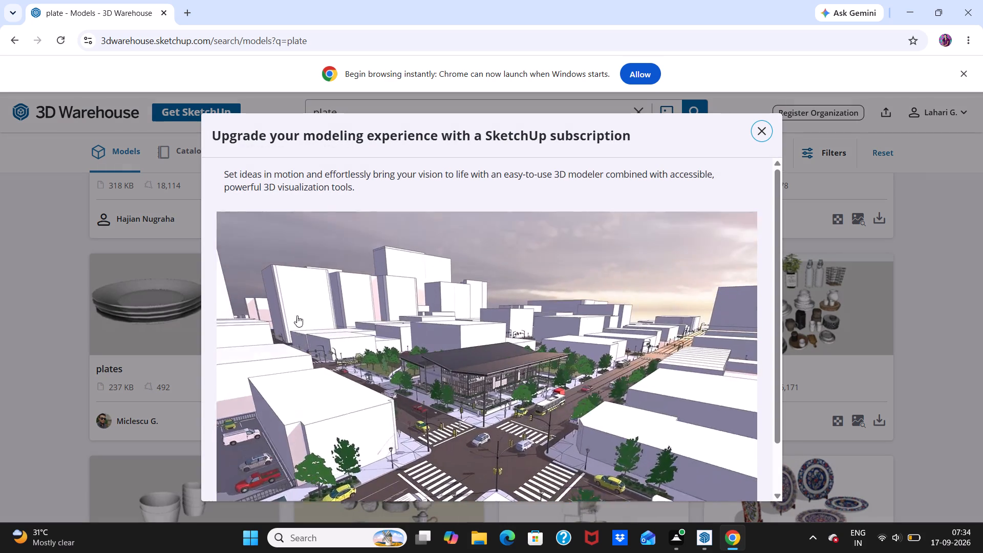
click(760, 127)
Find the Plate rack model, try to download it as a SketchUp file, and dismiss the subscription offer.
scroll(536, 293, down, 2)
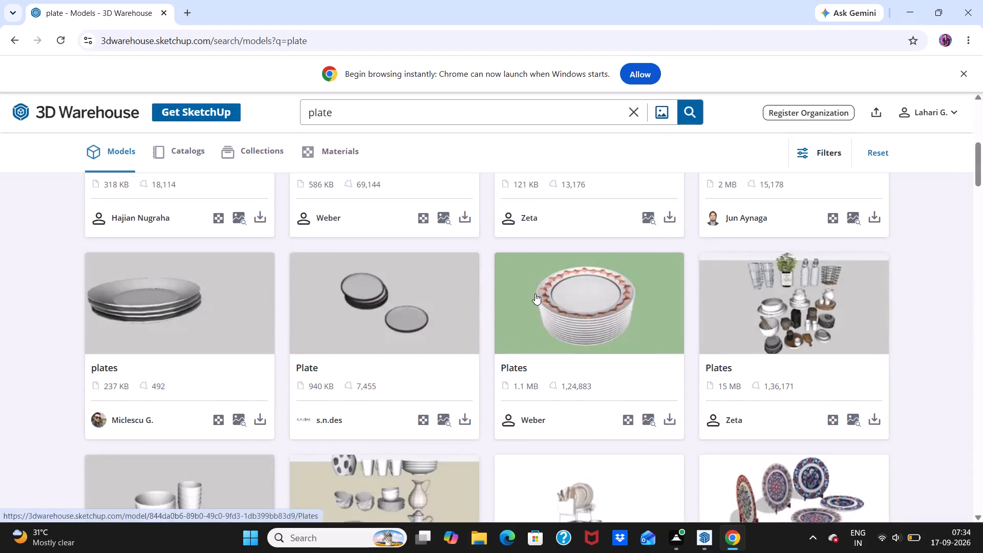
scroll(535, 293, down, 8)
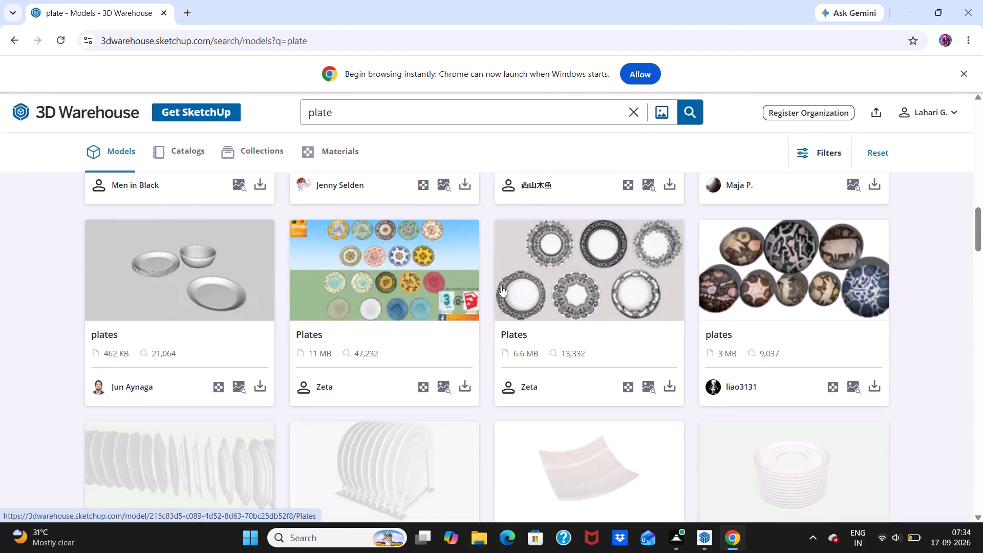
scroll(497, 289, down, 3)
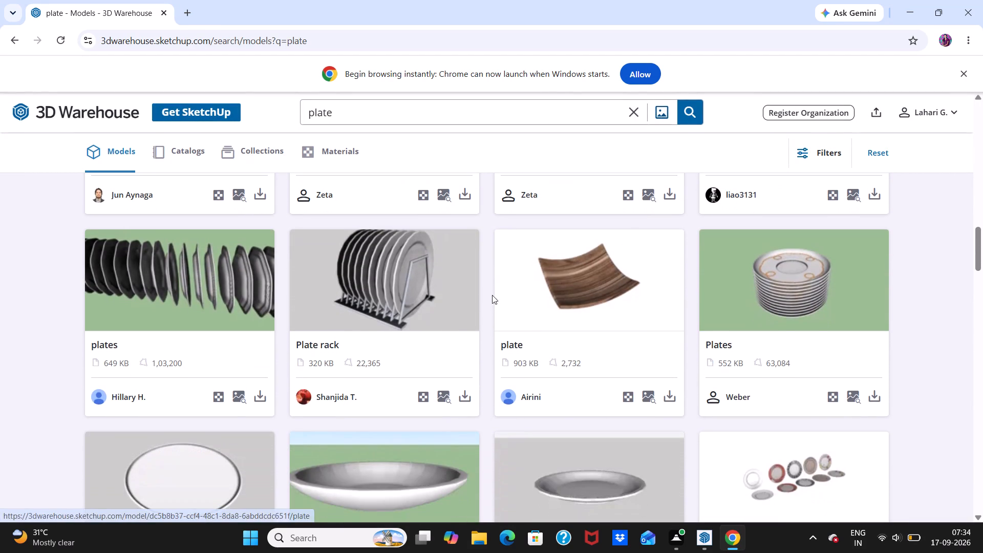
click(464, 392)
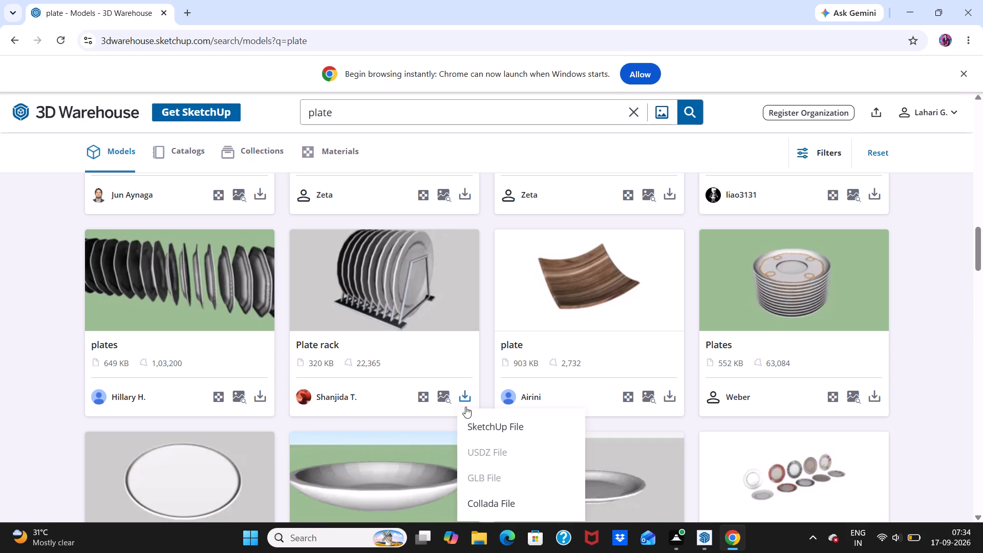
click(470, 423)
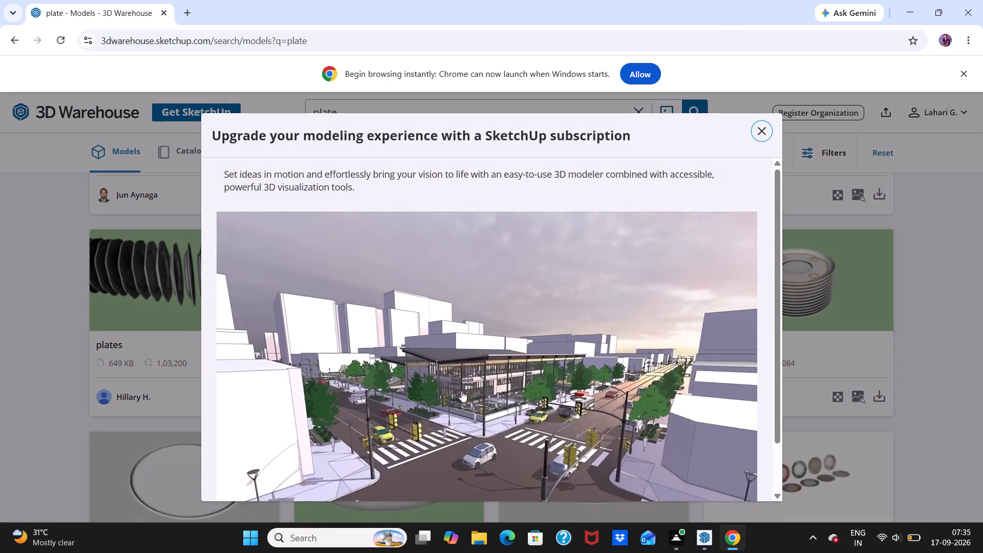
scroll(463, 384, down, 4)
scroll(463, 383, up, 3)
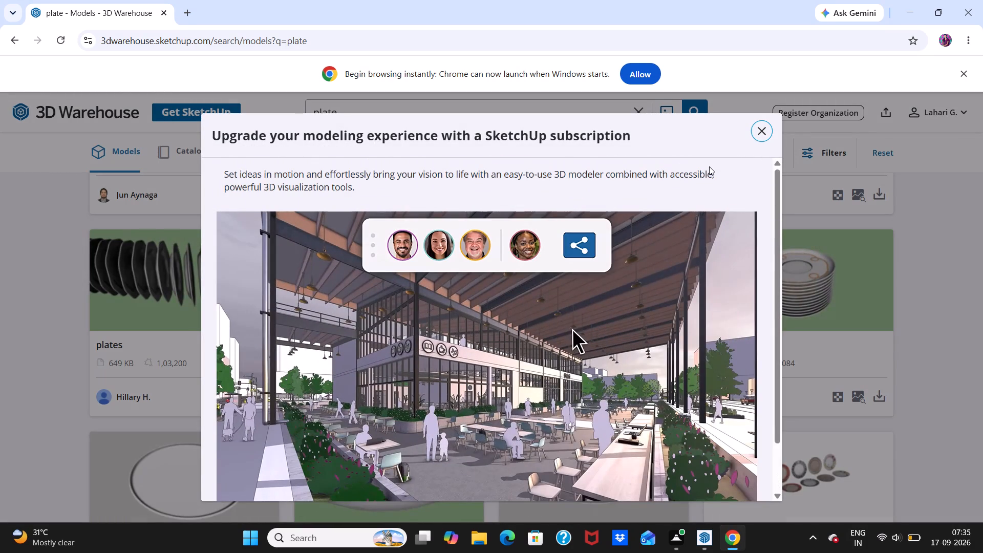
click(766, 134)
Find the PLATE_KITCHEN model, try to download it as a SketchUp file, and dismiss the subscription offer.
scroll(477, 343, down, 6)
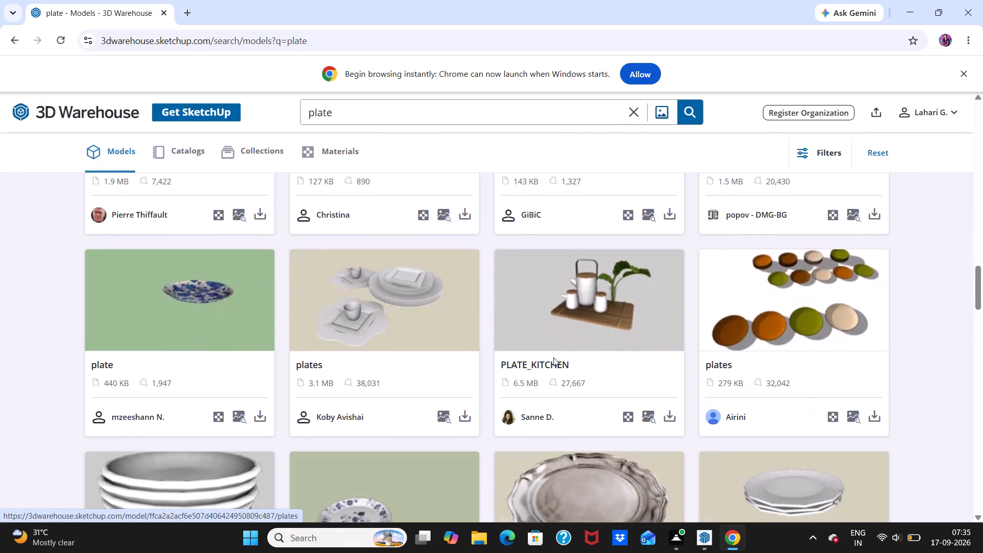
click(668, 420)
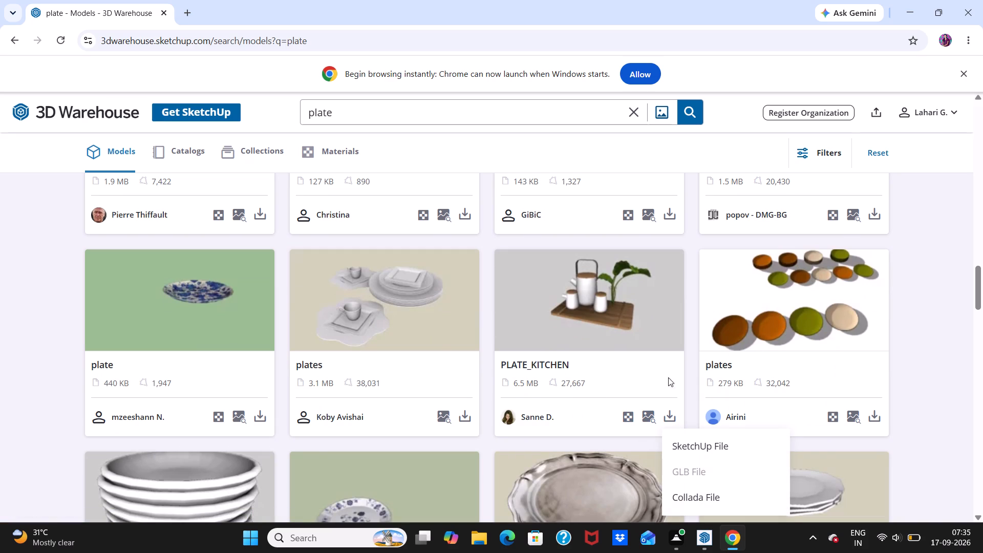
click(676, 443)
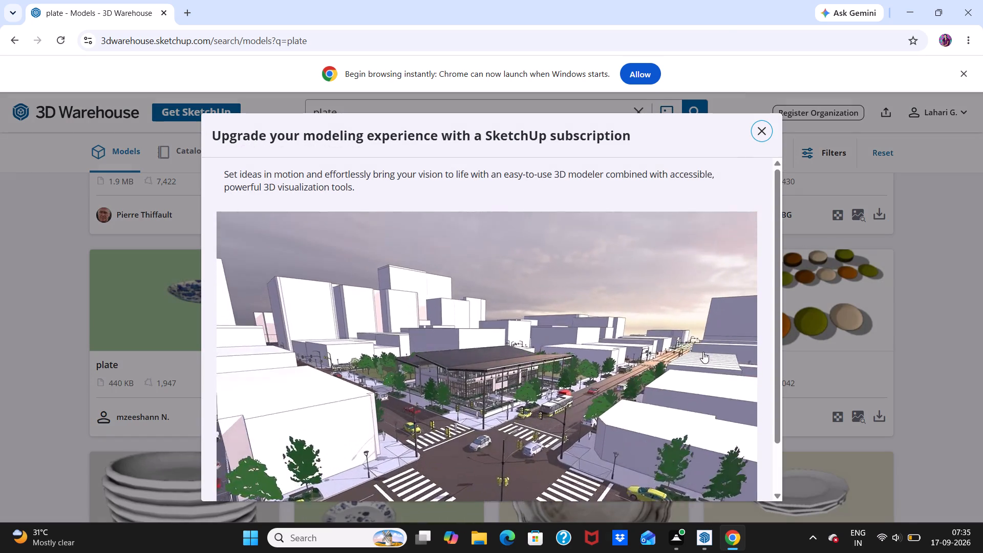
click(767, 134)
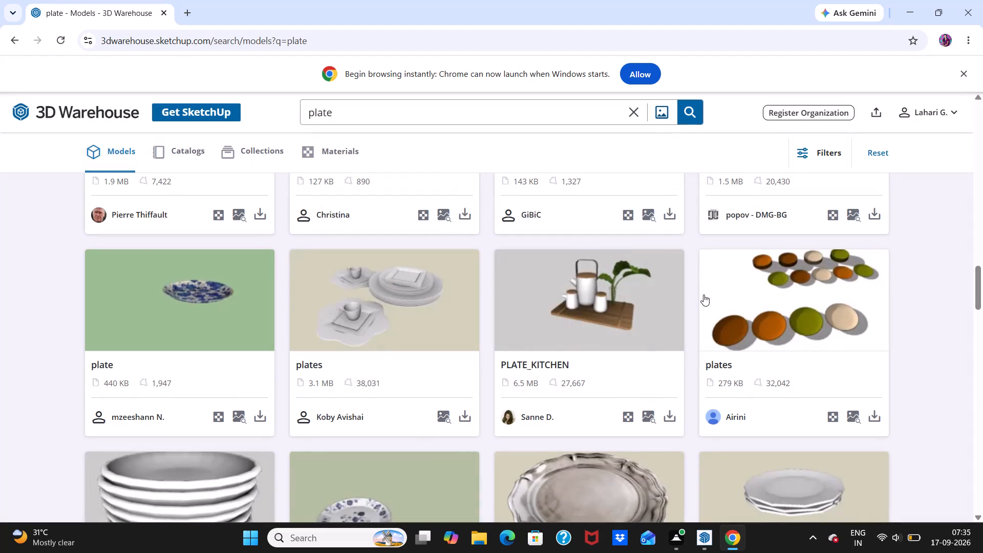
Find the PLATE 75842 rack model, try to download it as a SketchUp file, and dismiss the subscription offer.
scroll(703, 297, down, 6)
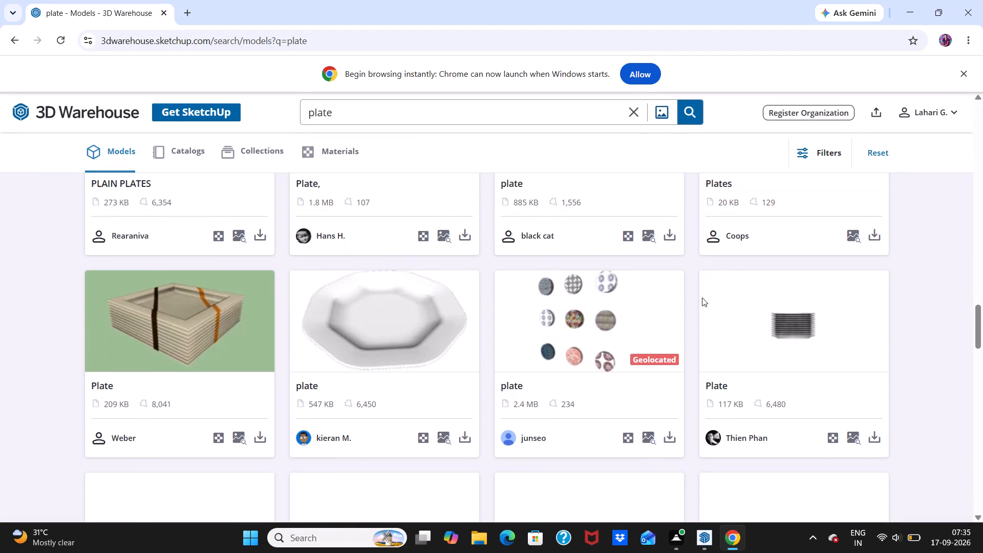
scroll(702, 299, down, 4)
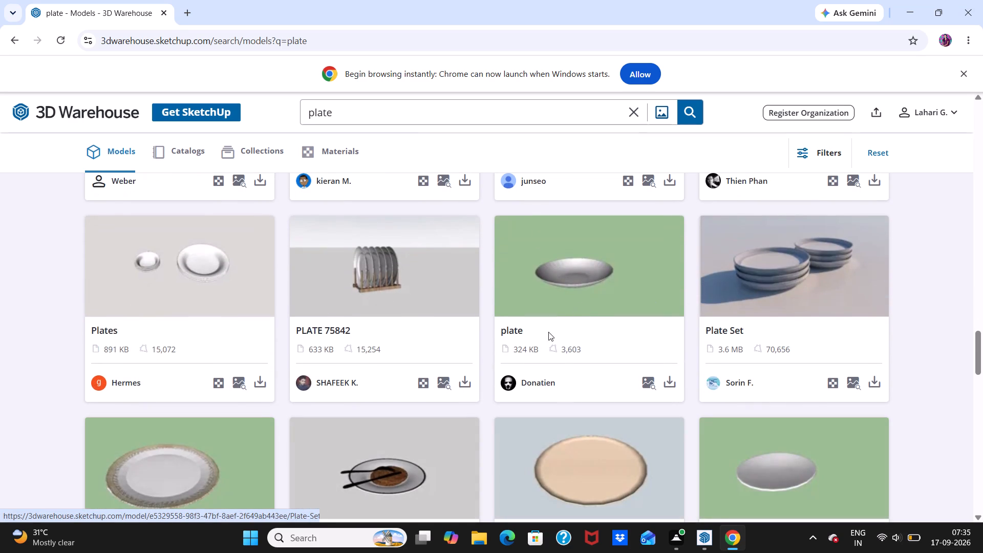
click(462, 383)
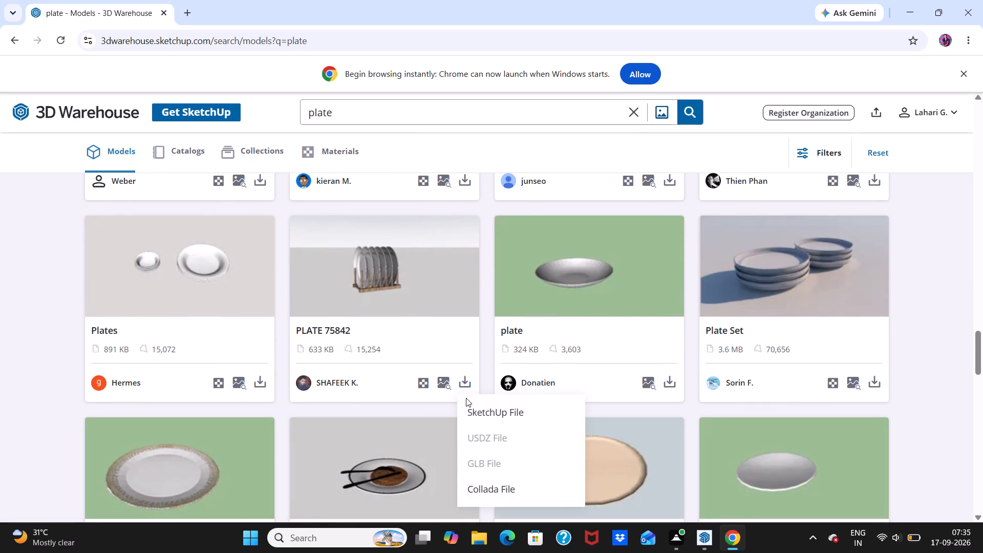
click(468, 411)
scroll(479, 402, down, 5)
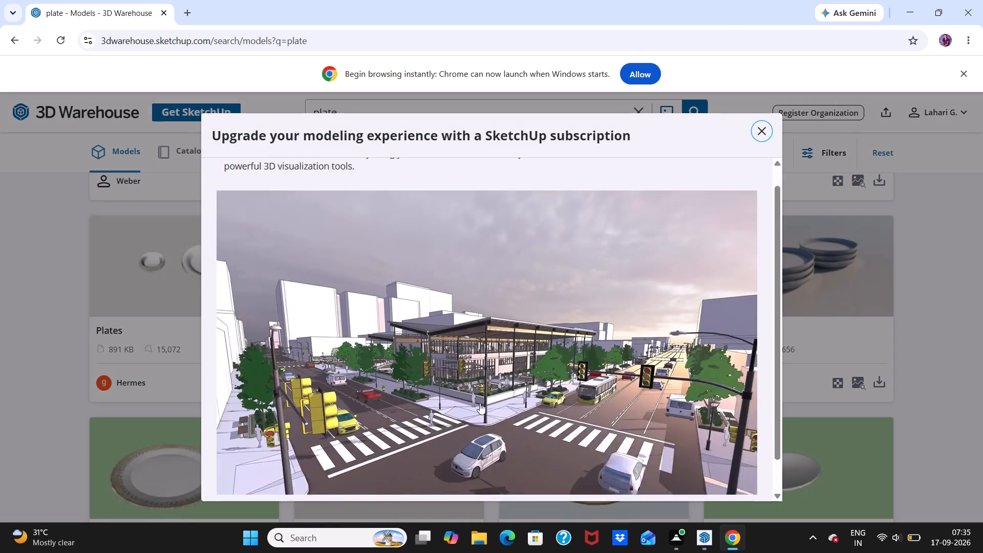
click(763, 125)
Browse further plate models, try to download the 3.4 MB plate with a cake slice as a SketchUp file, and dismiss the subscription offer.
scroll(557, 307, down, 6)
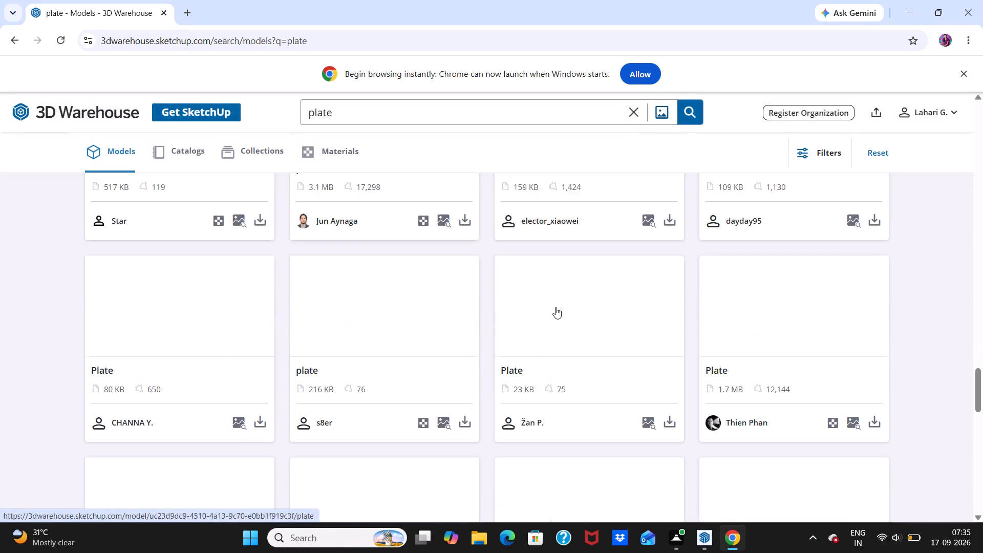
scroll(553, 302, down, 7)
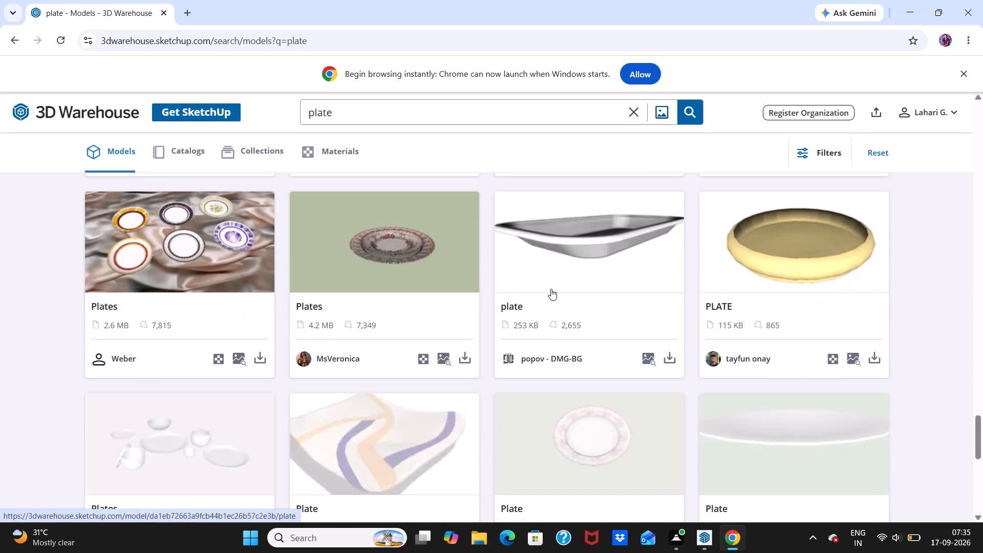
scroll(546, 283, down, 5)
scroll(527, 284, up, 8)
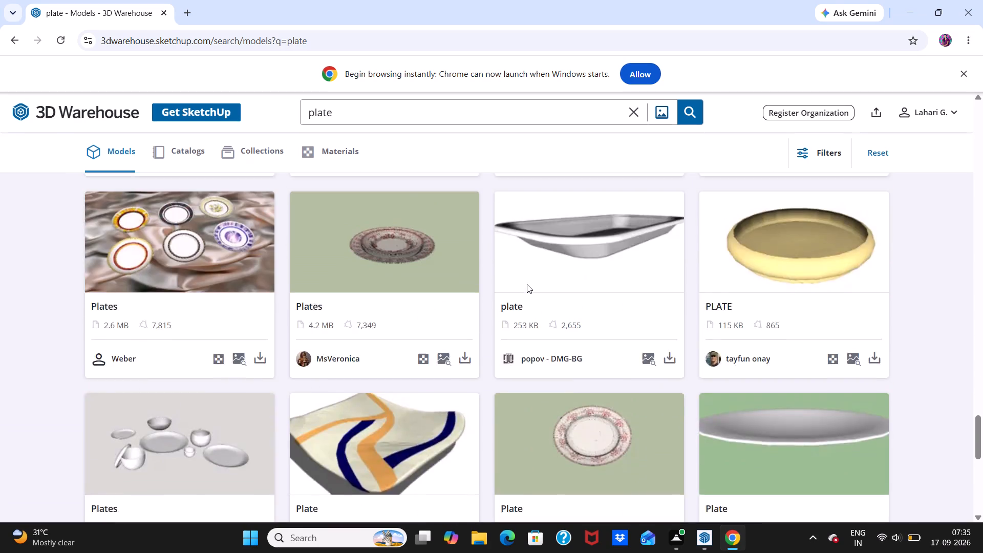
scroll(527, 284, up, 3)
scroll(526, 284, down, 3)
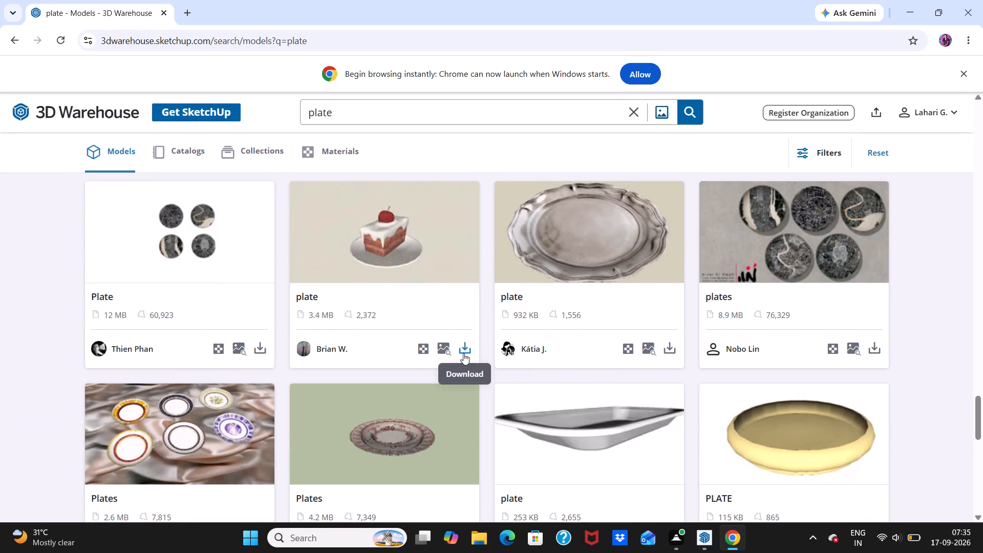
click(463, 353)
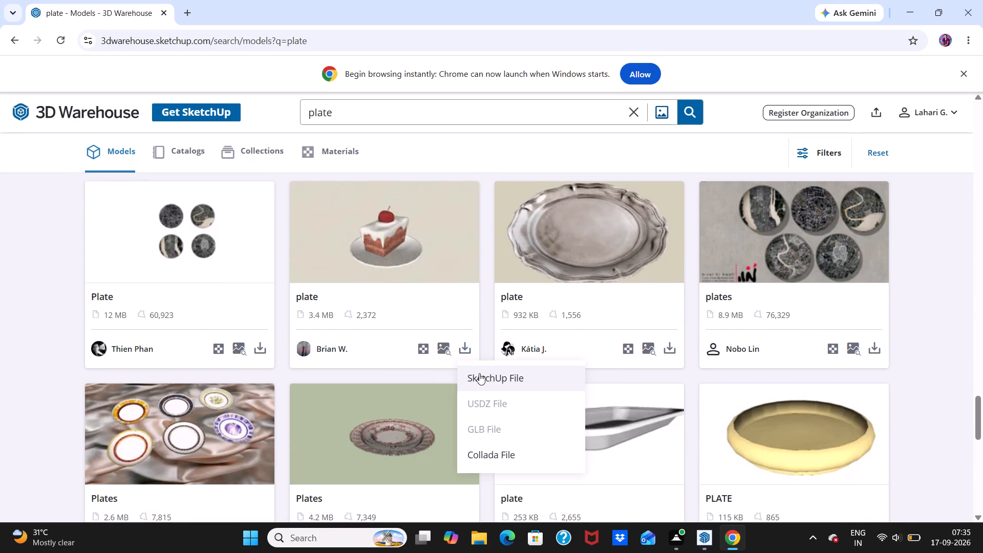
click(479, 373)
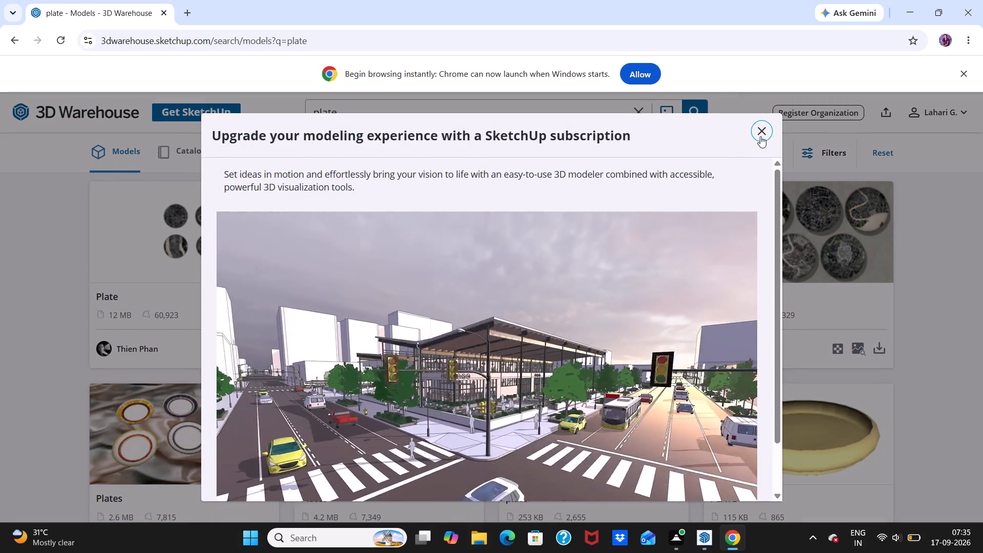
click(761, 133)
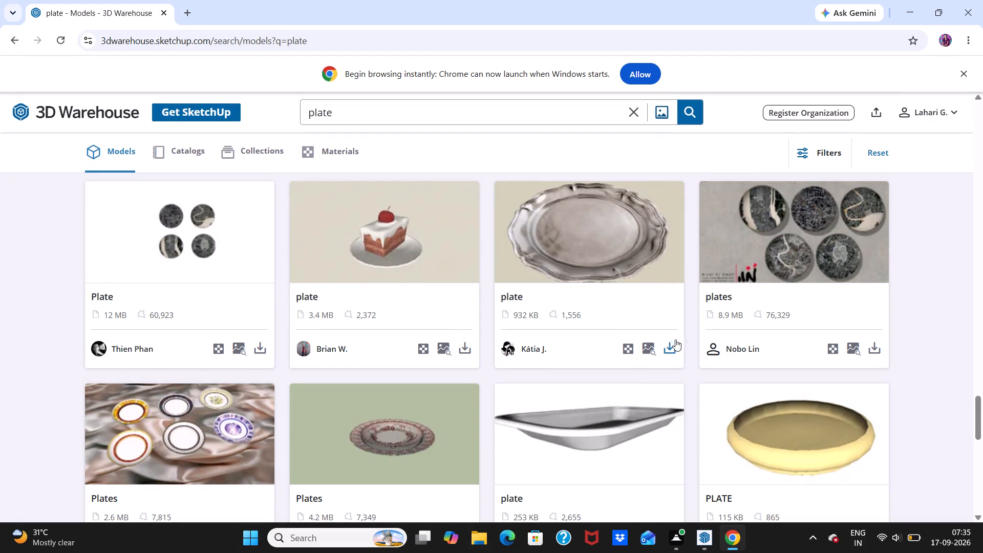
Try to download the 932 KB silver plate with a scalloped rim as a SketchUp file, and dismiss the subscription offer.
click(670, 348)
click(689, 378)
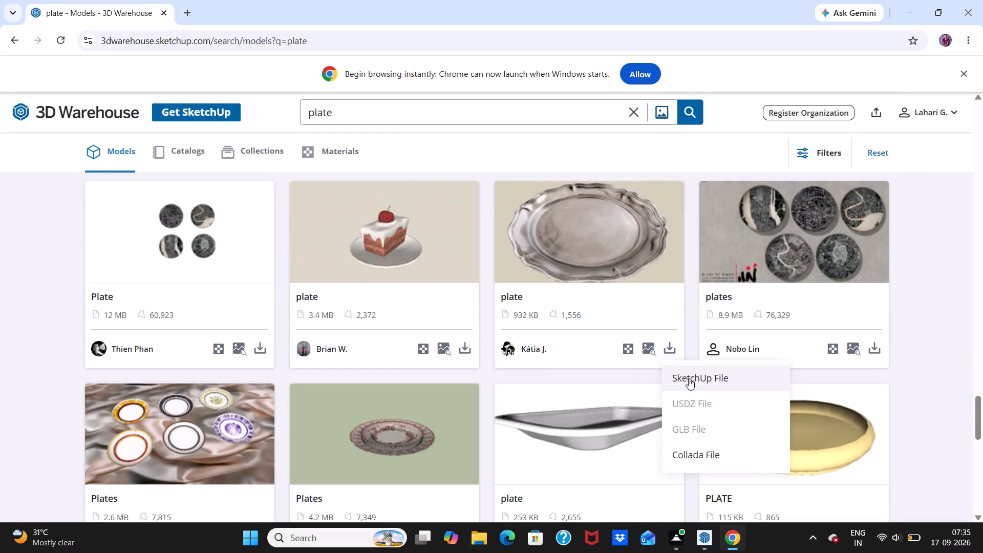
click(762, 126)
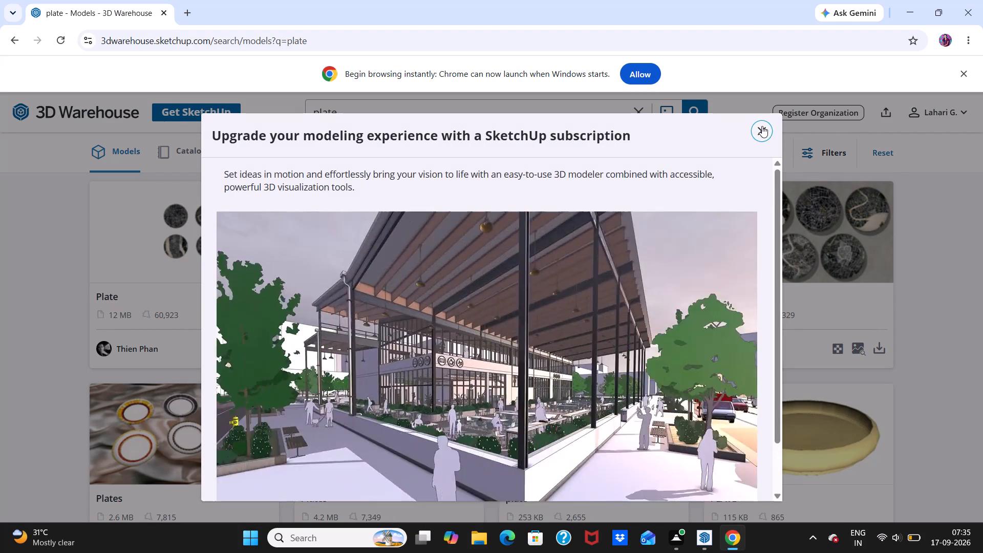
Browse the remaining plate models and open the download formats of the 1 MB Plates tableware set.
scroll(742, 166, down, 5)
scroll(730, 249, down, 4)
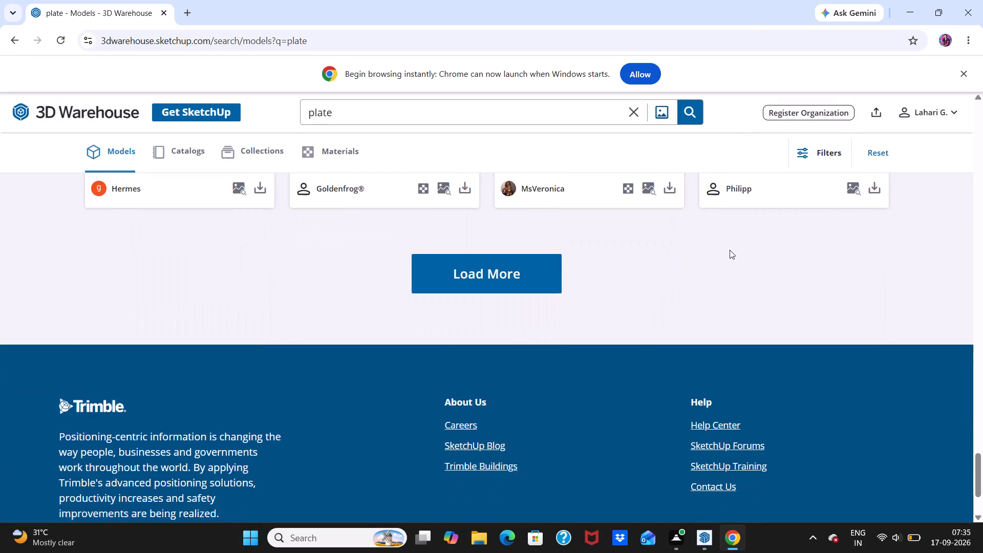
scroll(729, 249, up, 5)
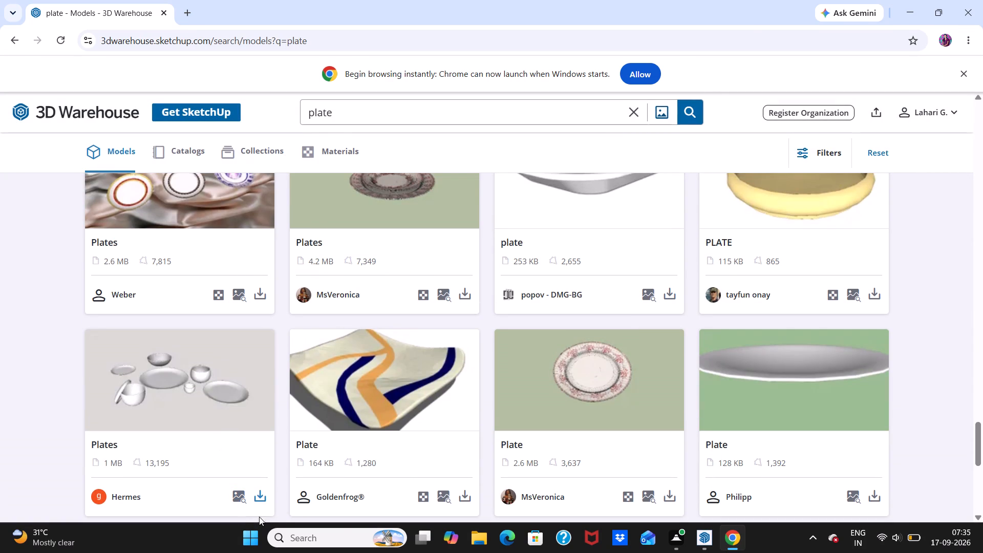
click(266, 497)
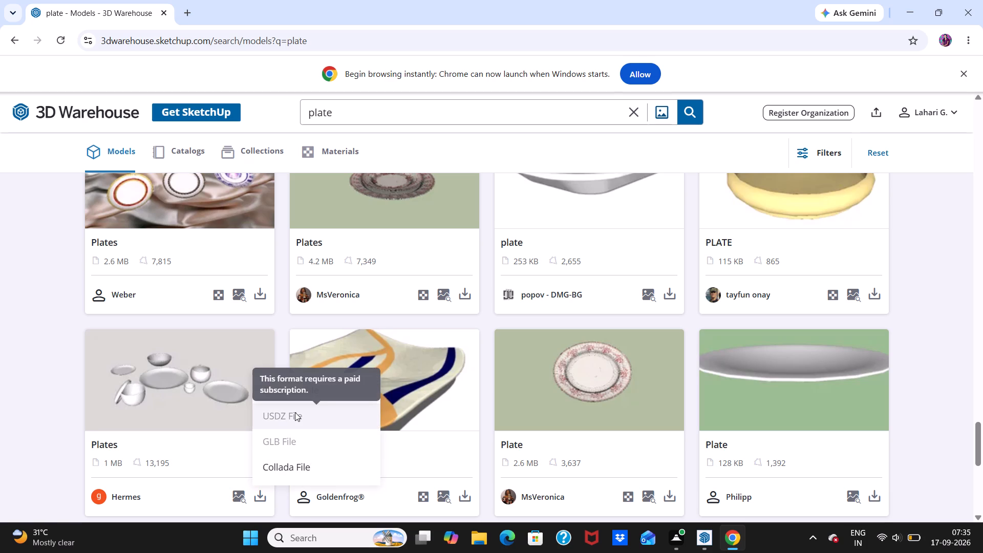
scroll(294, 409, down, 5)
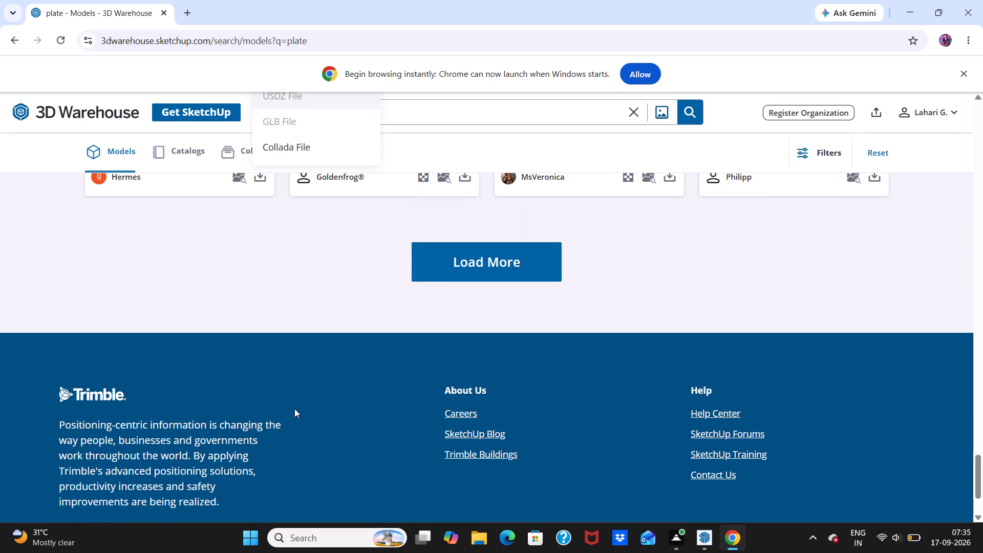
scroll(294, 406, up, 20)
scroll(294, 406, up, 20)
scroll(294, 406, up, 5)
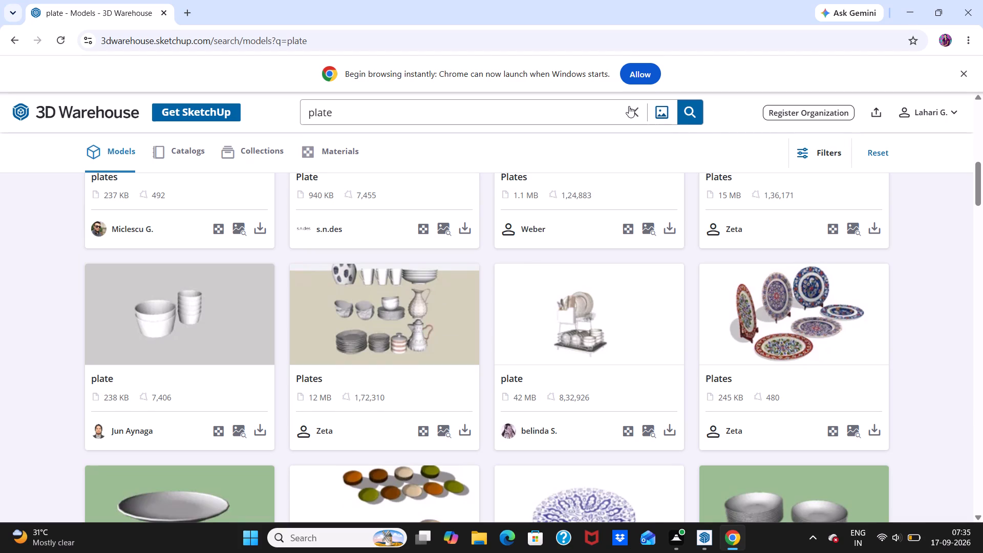
Clear the plate search and close the browser to return to the SketchUp kitchen model.
click(629, 106)
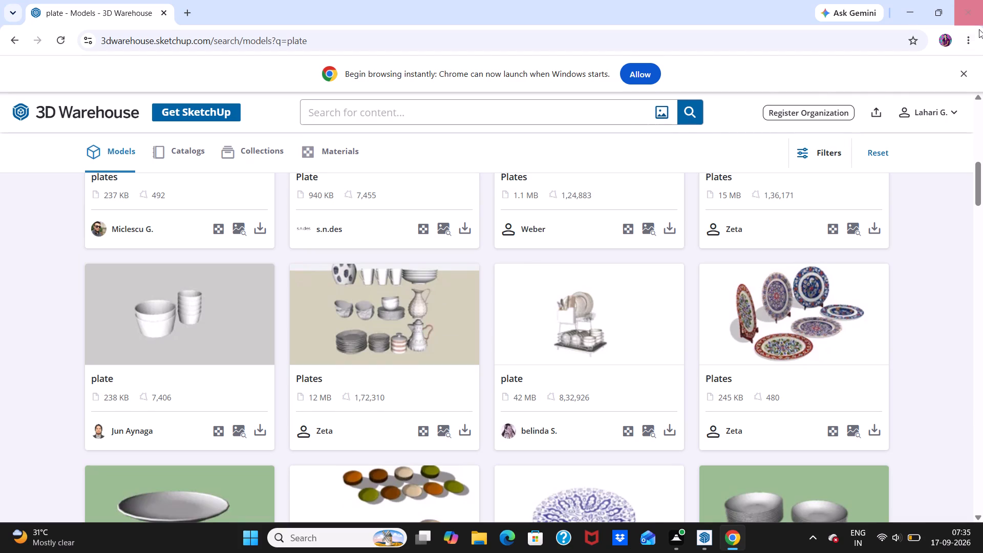
click(976, 19)
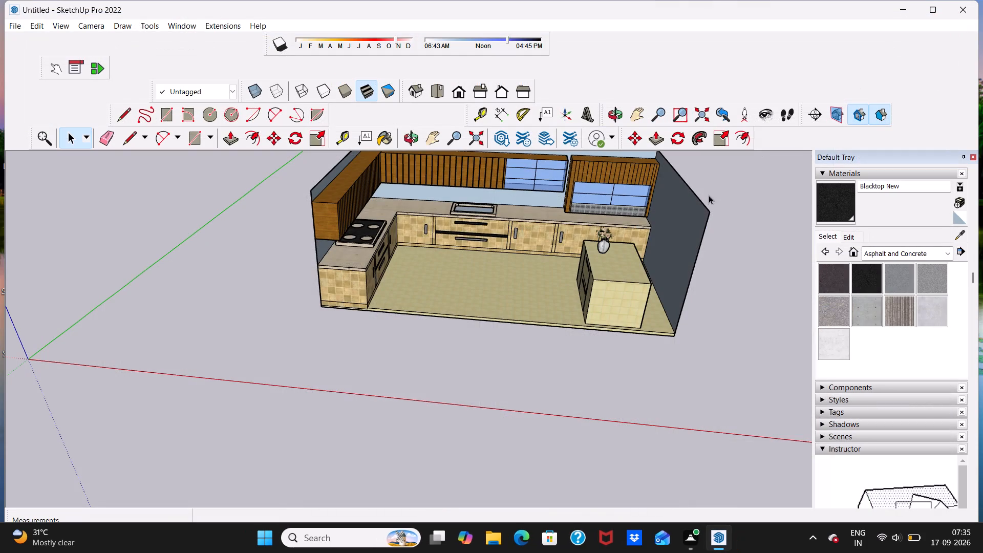
Examine the whole kitchen model from several angles and distances, including the cabinets, counters and the island with its vase.
scroll(614, 269, down, 10)
scroll(575, 238, up, 18)
scroll(502, 249, down, 7)
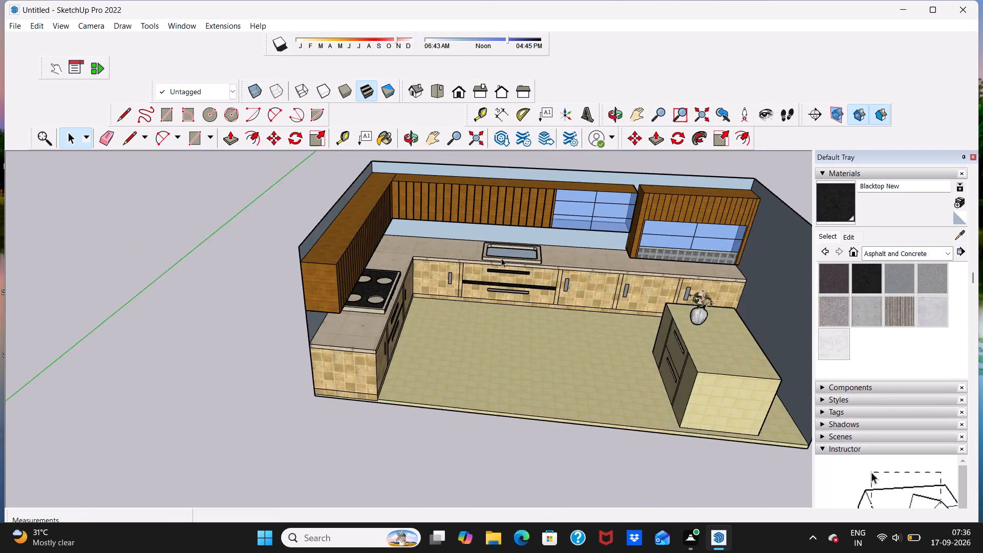
scroll(501, 258, down, 5)
middle_drag(524, 293, 468, 303)
scroll(427, 279, up, 11)
scroll(473, 305, down, 1)
middle_drag(525, 353, 540, 284)
scroll(533, 282, down, 7)
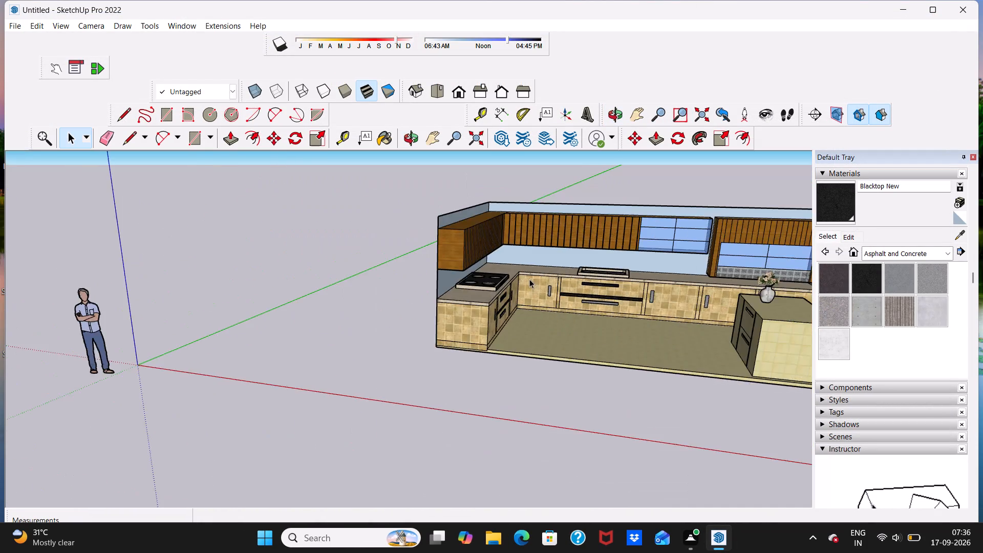
scroll(529, 279, down, 2)
scroll(657, 275, down, 4)
scroll(717, 265, up, 5)
scroll(664, 272, up, 7)
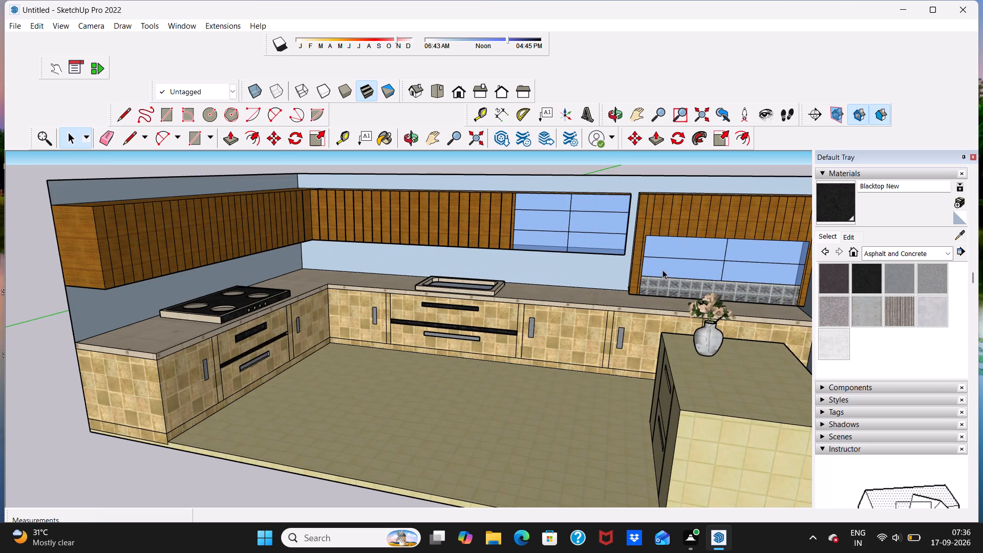
scroll(657, 333, up, 5)
scroll(657, 327, down, 10)
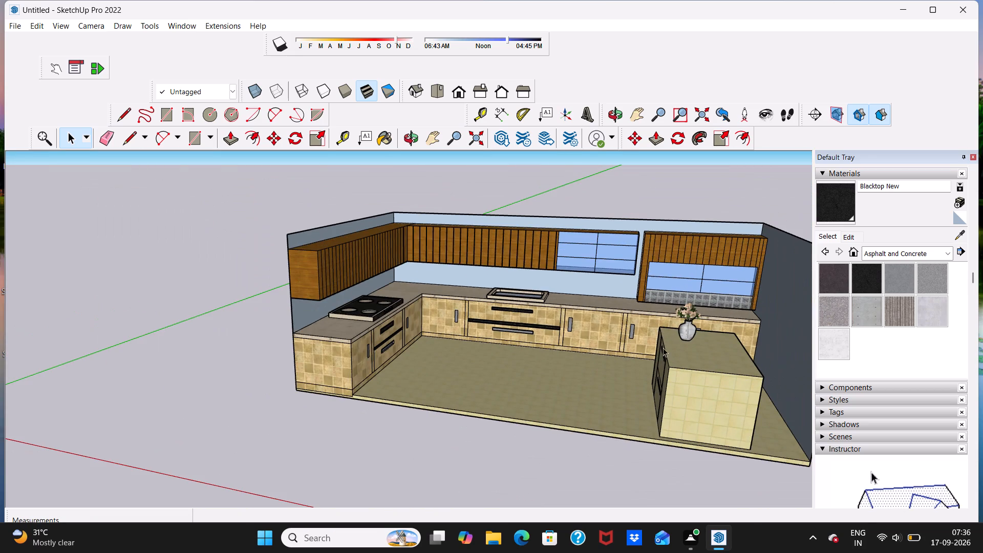
scroll(677, 356, up, 7)
scroll(680, 340, down, 4)
middle_drag(636, 333, 671, 353)
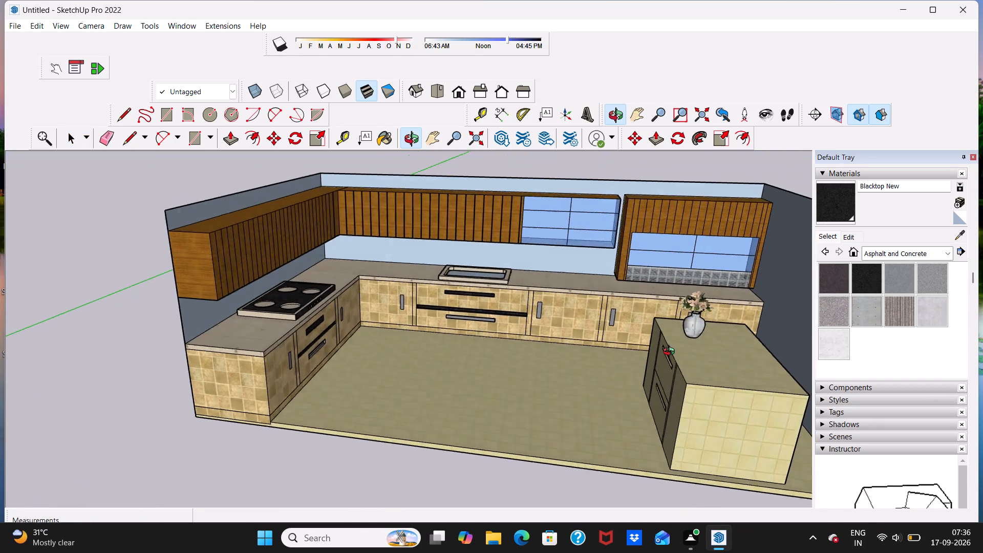
middle_drag(671, 353, 668, 348)
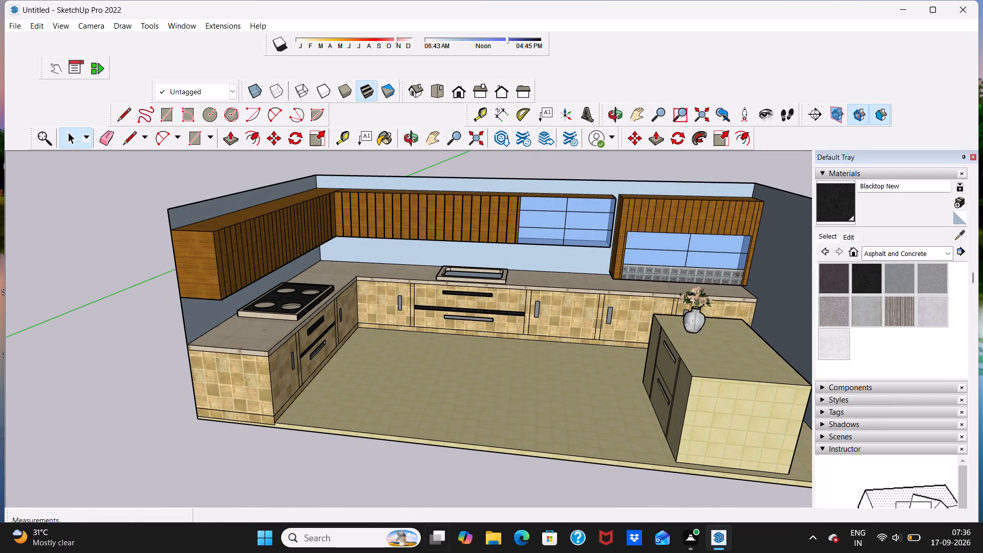
Switch to Google Chrome, search for 3d warehouse, and open the 3D Warehouse site.
click(353, 545)
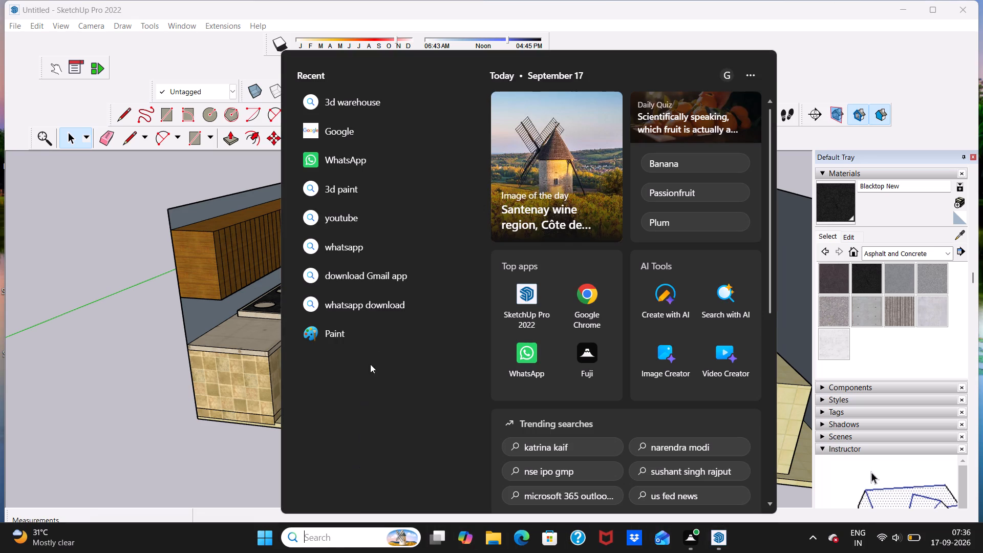
click(603, 316)
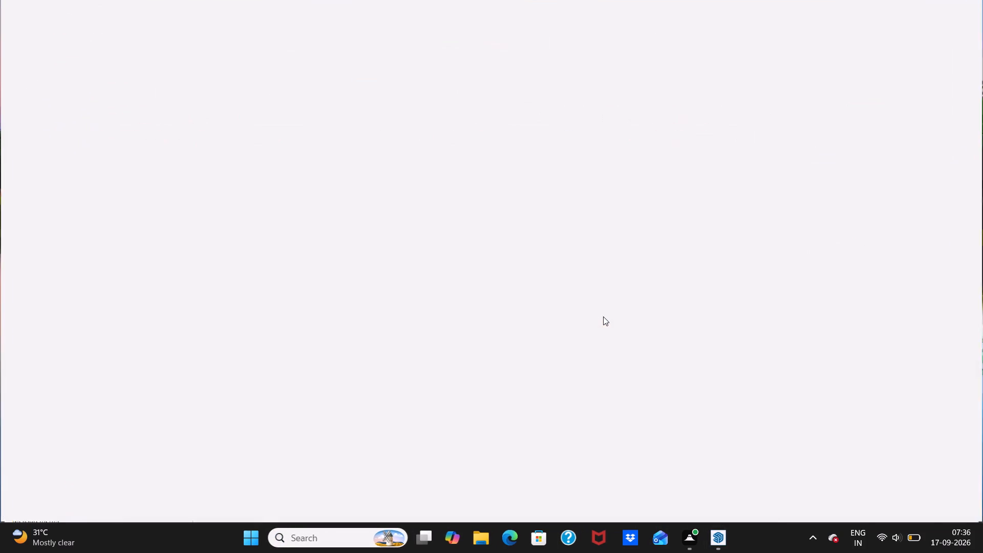
click(462, 299)
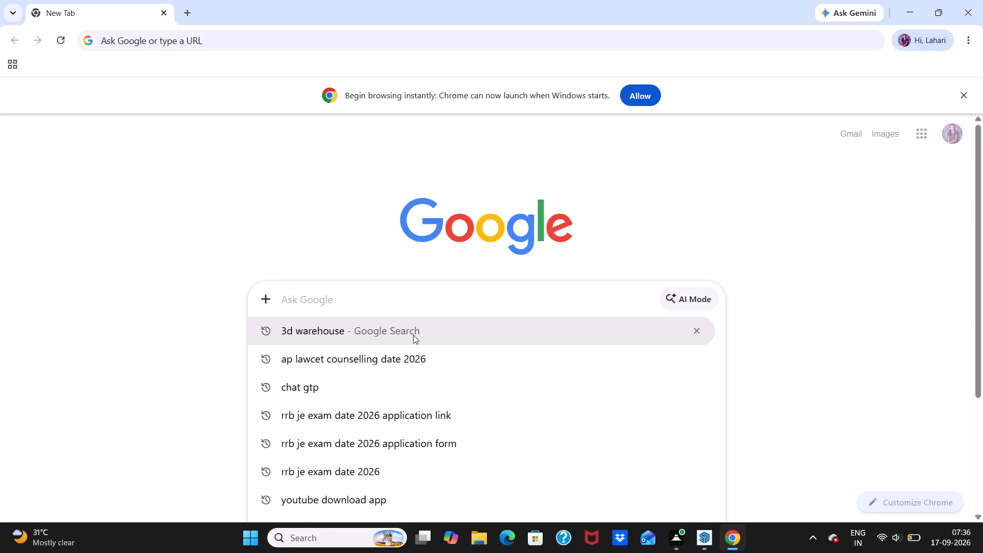
click(412, 335)
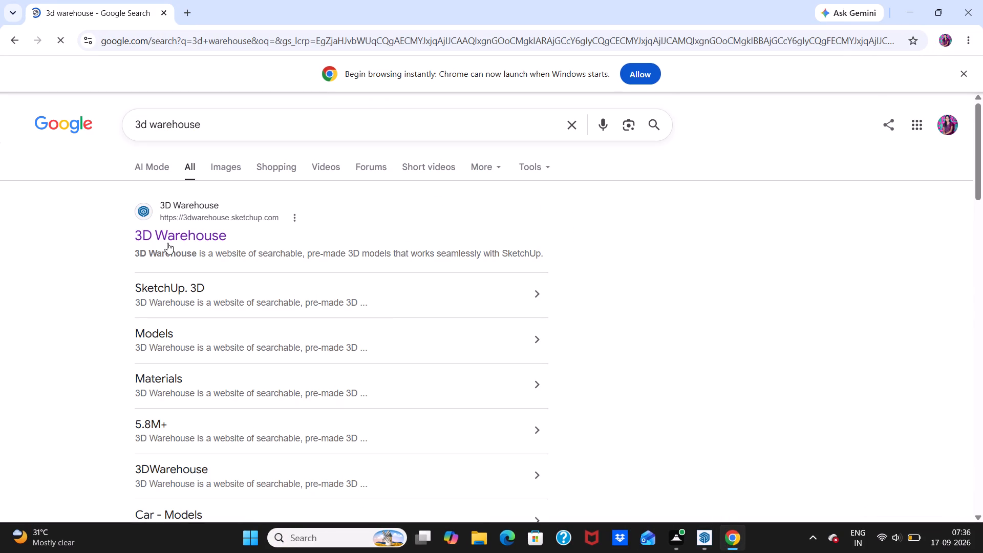
click(161, 241)
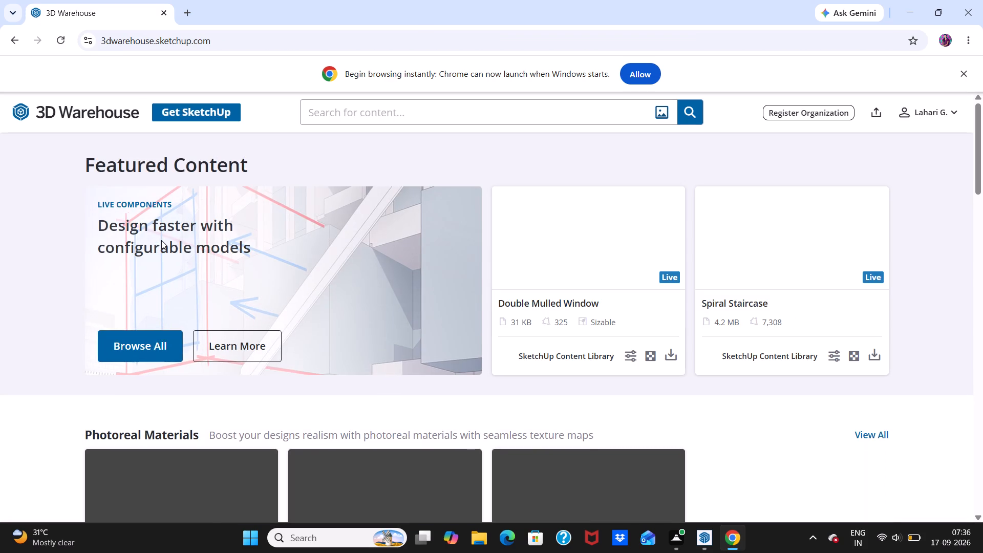
Search 3D Warehouse for bottle.
click(334, 113)
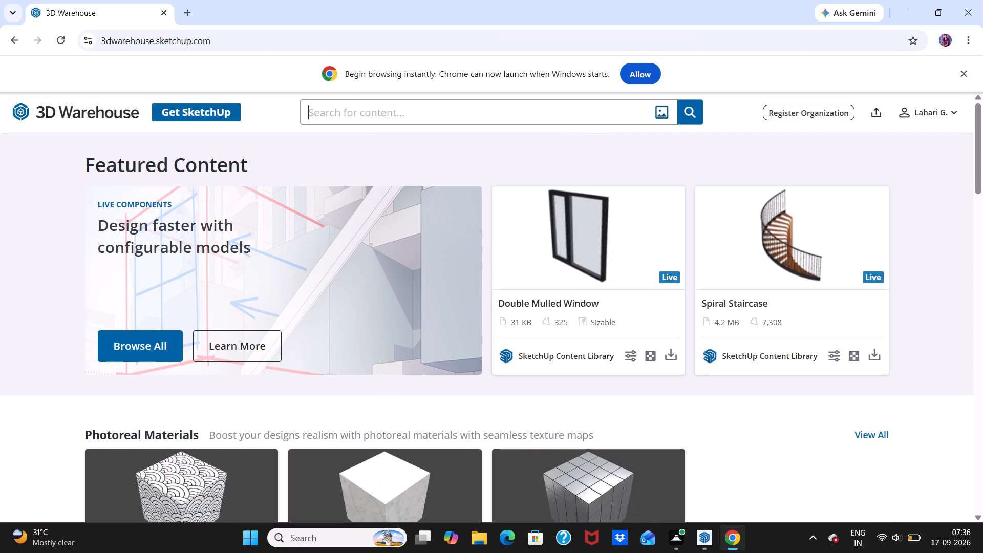
text(bottle)
click(690, 113)
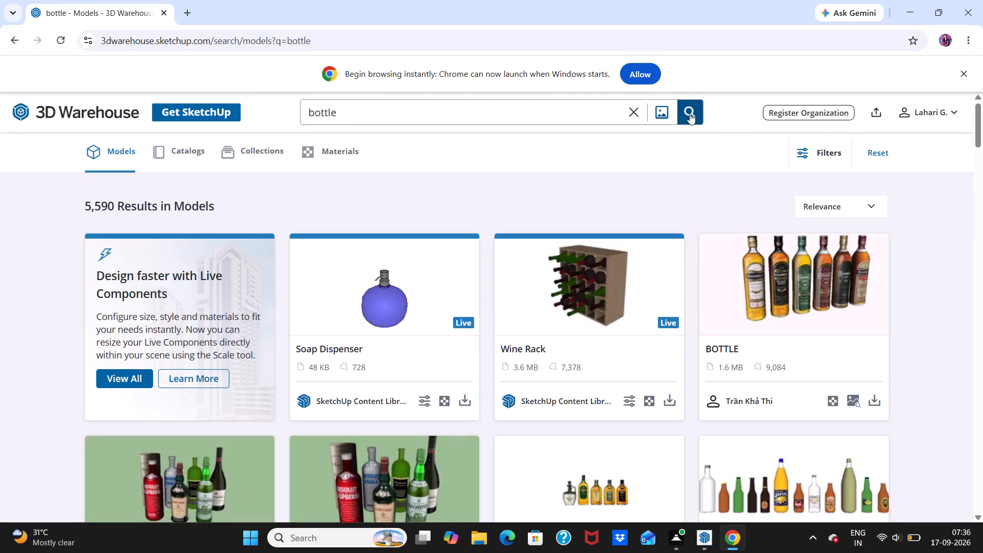
Browse the bottle models for one that suits the kitchen, comparing single bottles and bottle sets.
scroll(689, 115, down, 3)
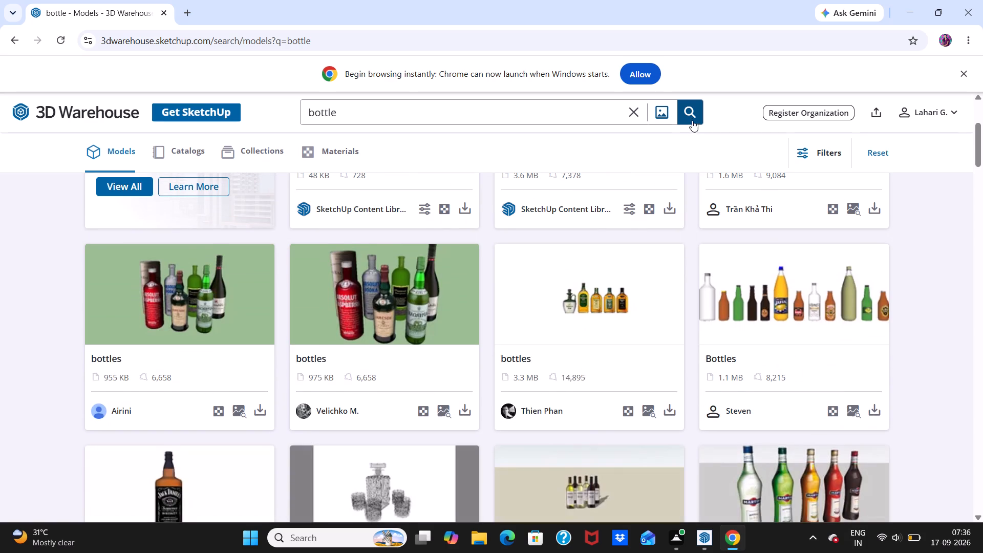
scroll(693, 121, down, 5)
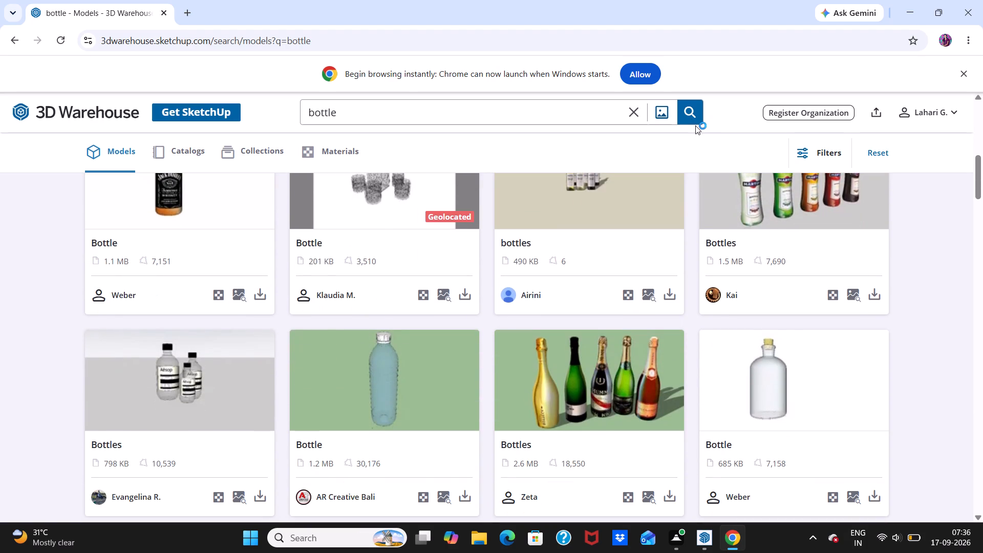
scroll(695, 125, down, 3)
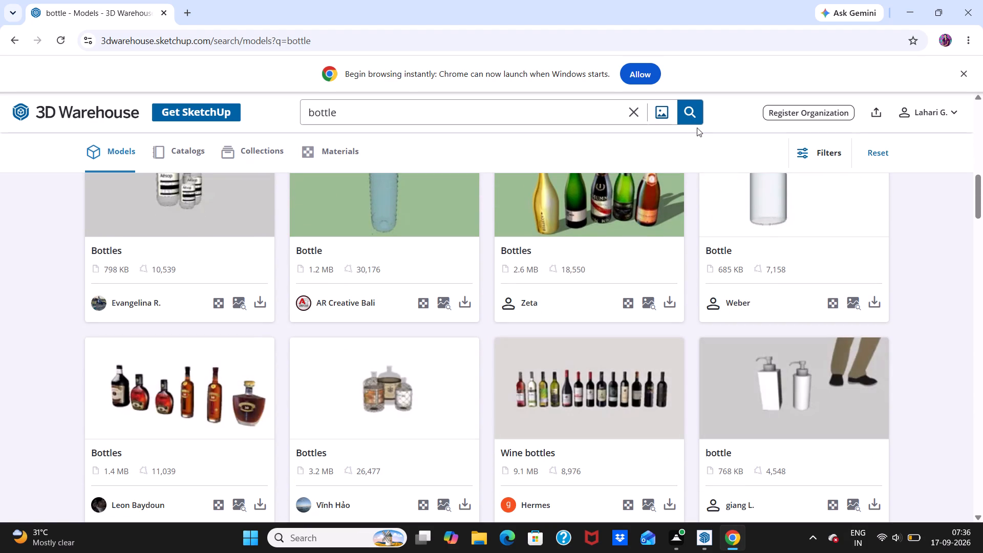
scroll(697, 132, down, 1)
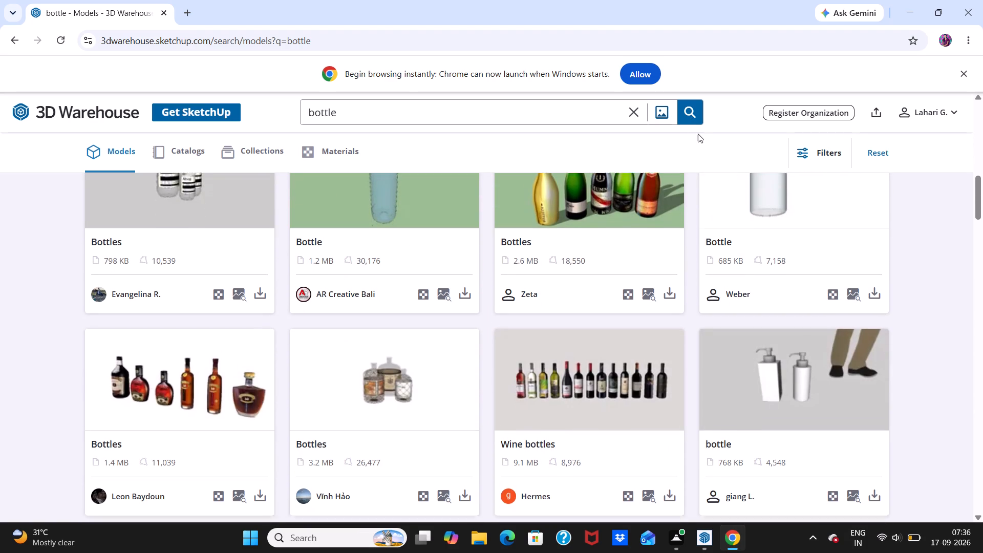
scroll(698, 134, down, 5)
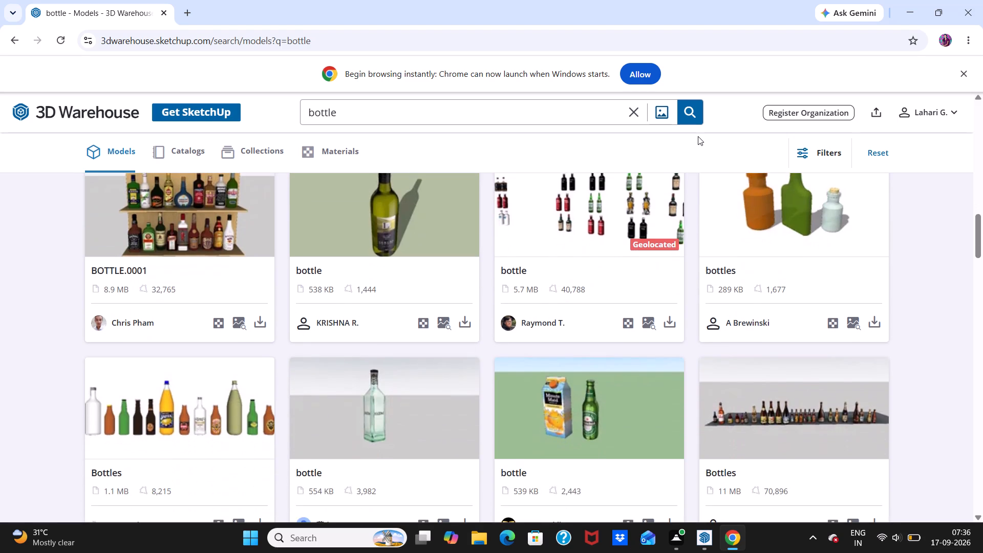
scroll(698, 136, down, 5)
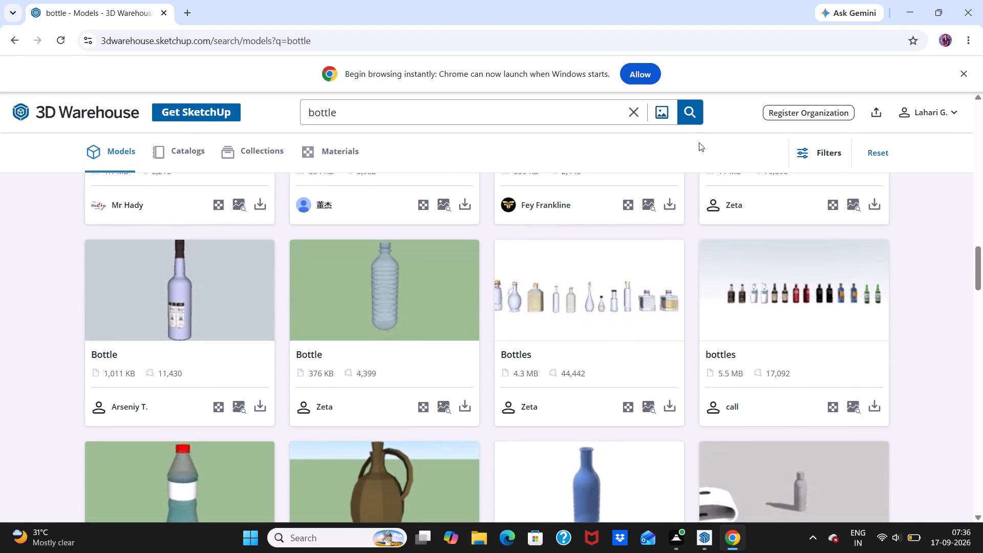
scroll(698, 143, down, 2)
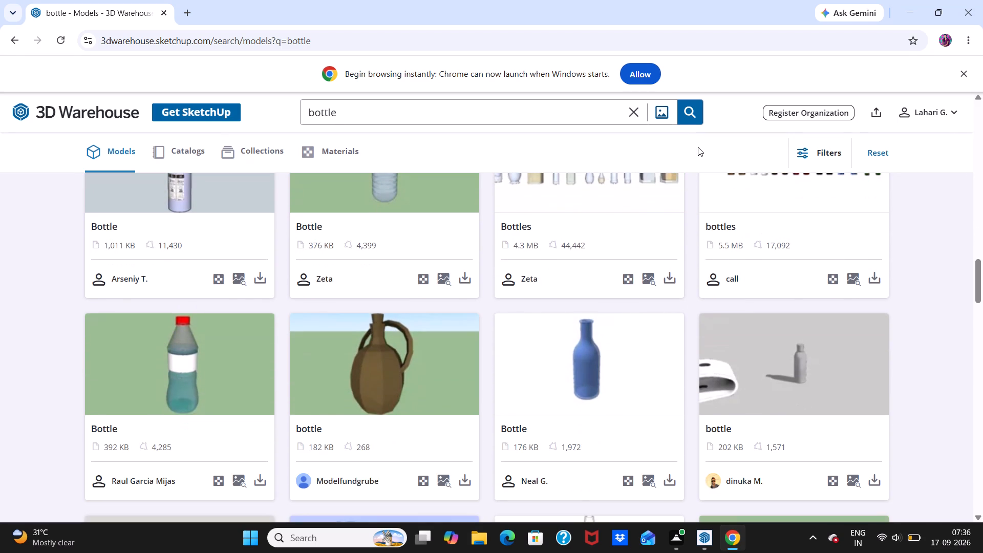
scroll(467, 233, up, 1)
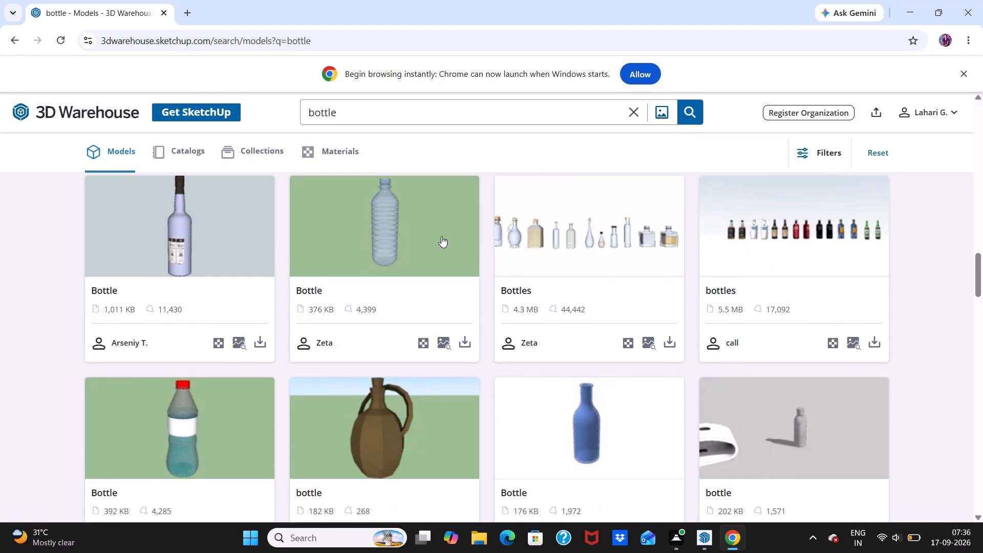
scroll(432, 233, up, 1)
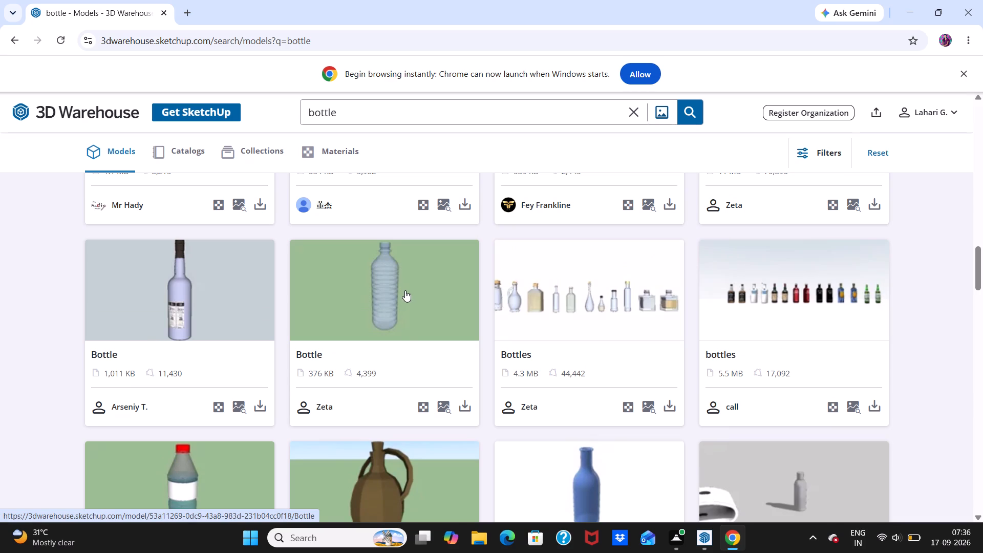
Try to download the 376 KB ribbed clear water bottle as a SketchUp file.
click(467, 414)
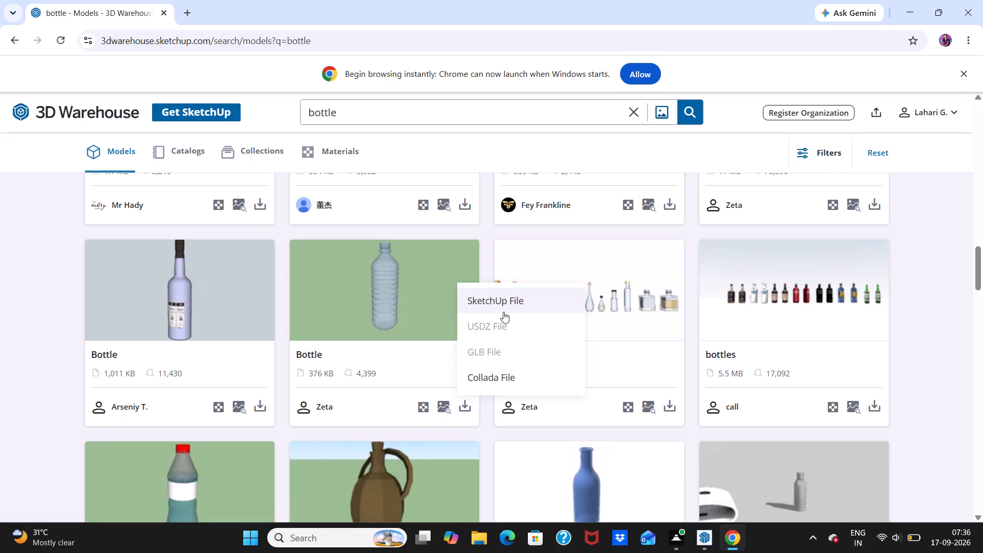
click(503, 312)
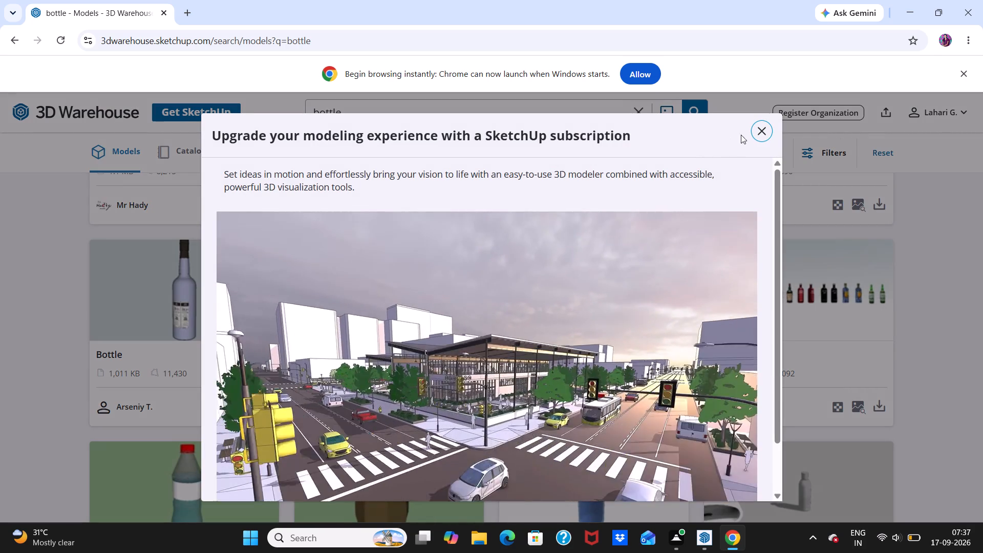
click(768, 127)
Look through further bottle models and open the download formats of the 730 KB grey water bottle with the blue cap.
scroll(589, 296, down, 3)
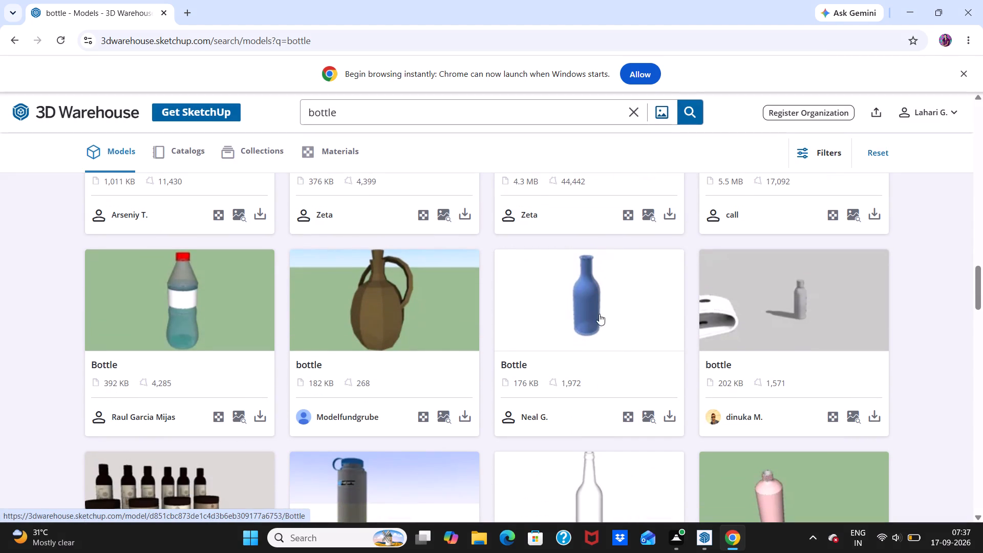
scroll(652, 408, down, 3)
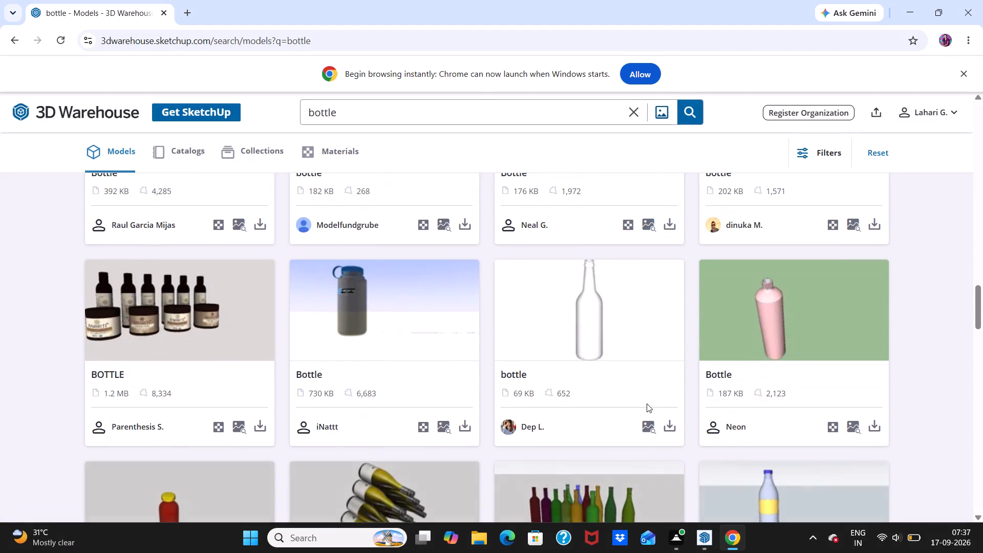
scroll(643, 404, down, 1)
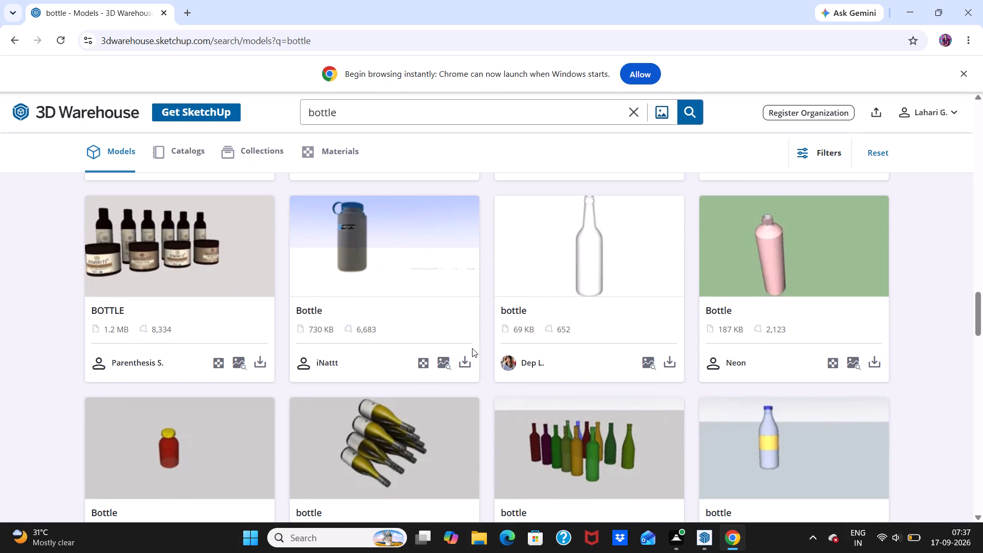
click(461, 358)
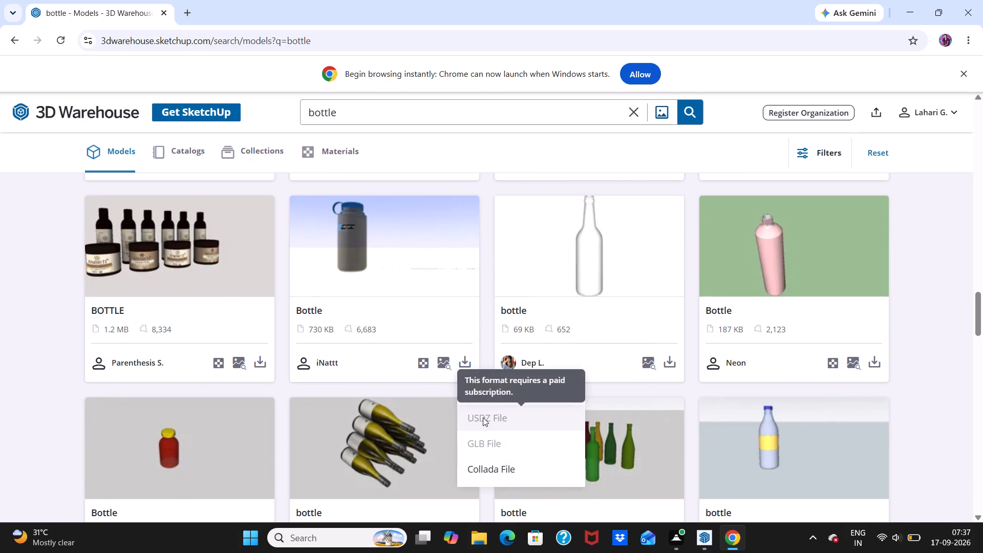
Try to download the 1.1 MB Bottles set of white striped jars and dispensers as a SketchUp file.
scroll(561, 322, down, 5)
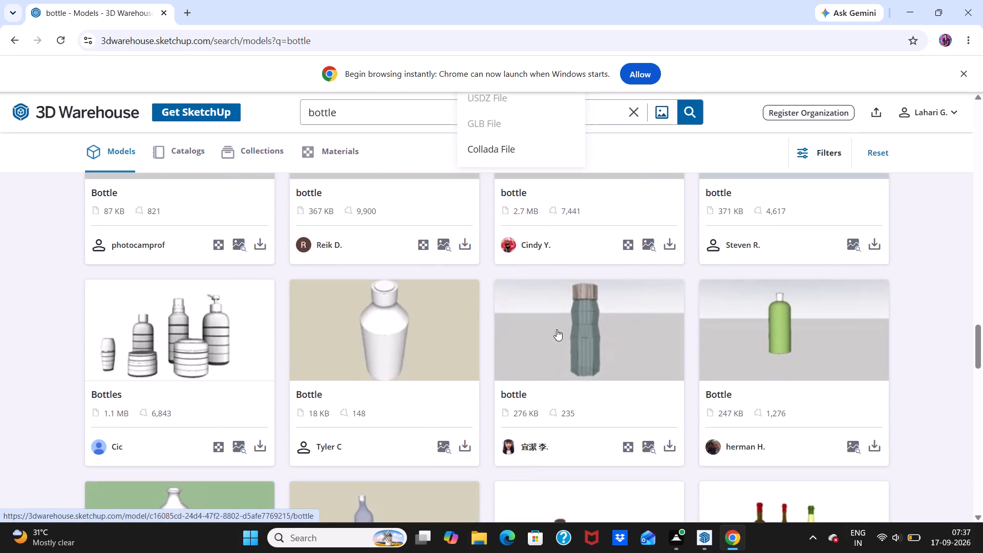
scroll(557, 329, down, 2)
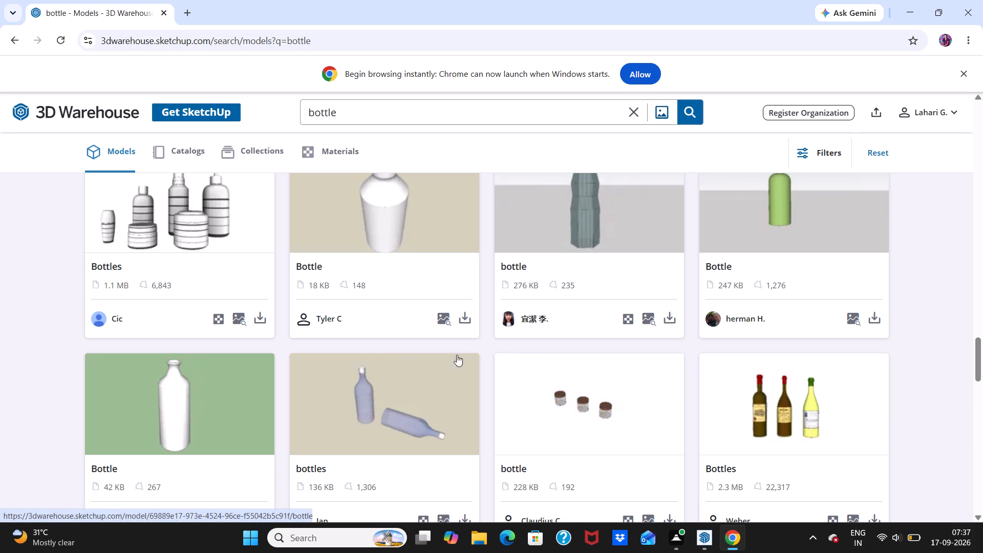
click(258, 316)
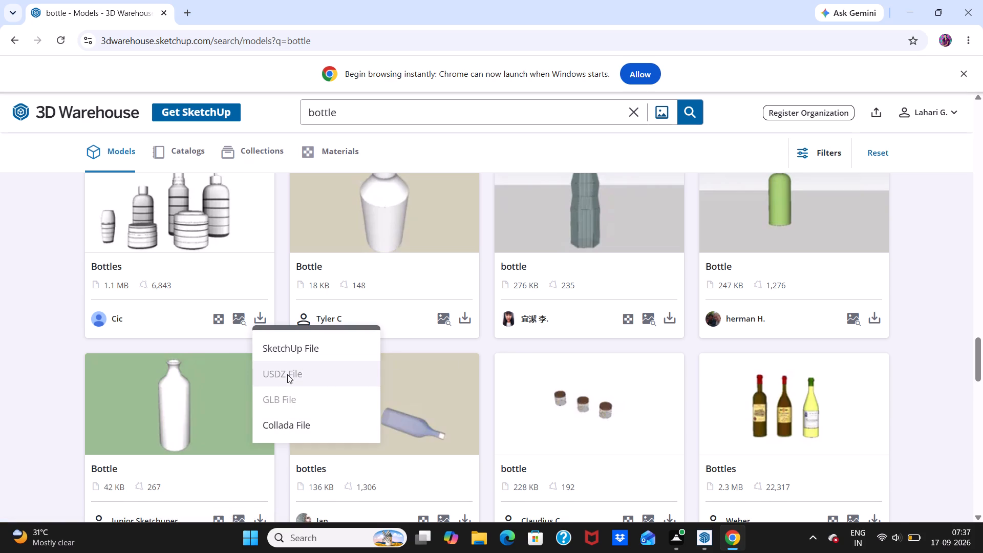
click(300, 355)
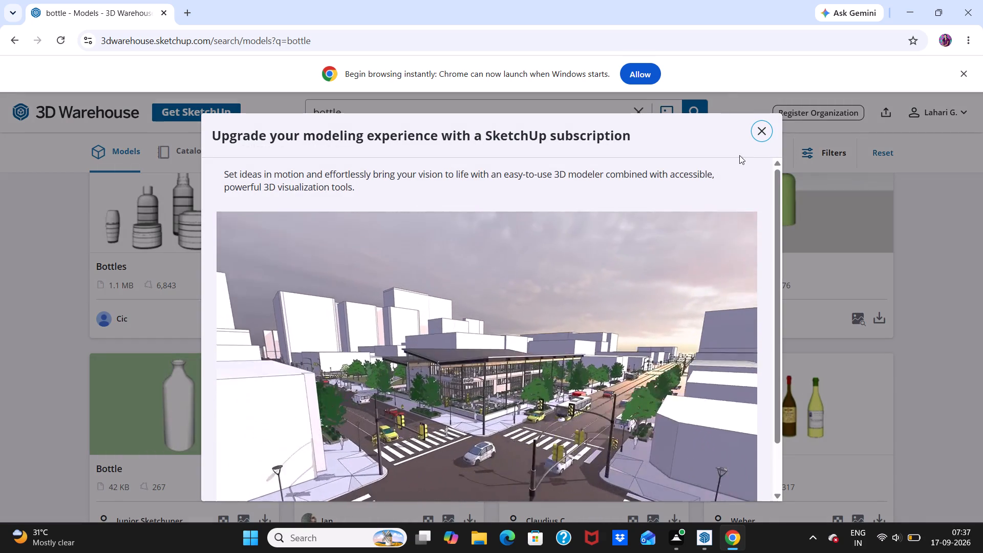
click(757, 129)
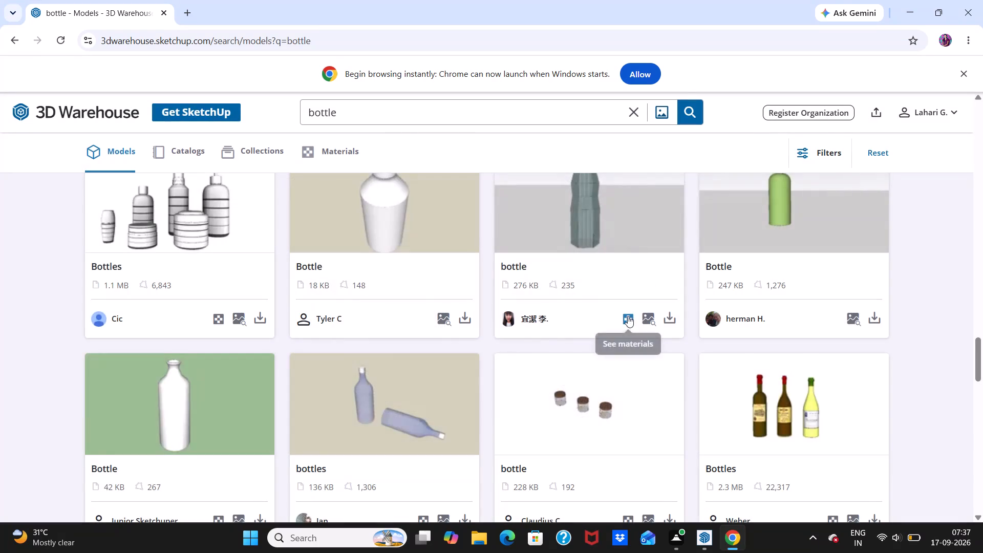
Browse the remaining bottle models and view the download formats of the 153 KB flower-patterned flask.
scroll(628, 316, down, 8)
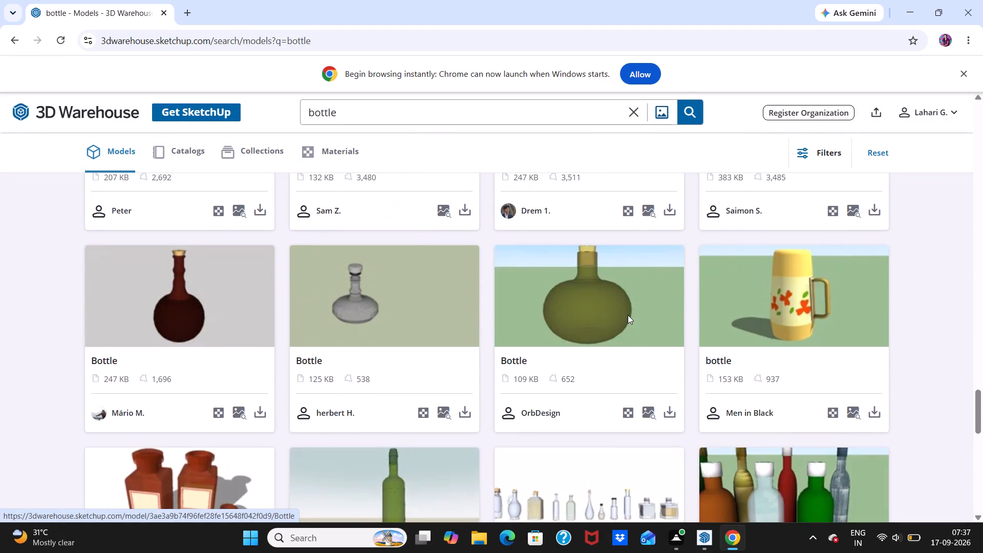
click(871, 411)
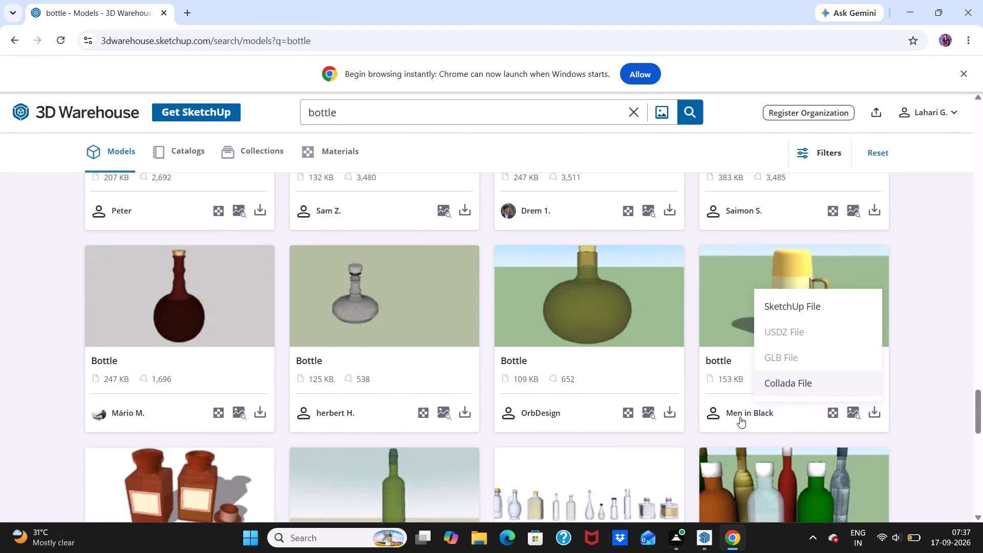
scroll(739, 416, down, 5)
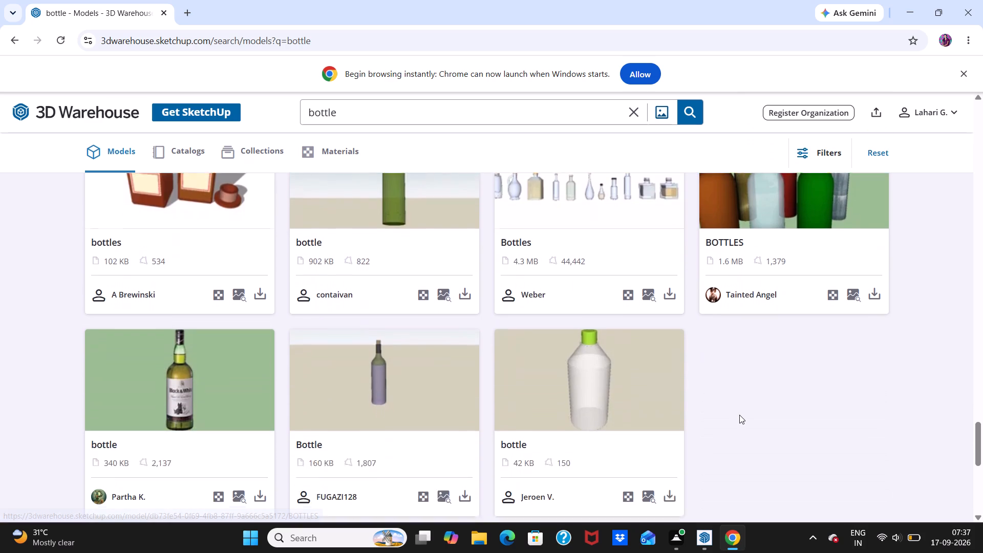
scroll(739, 415, down, 3)
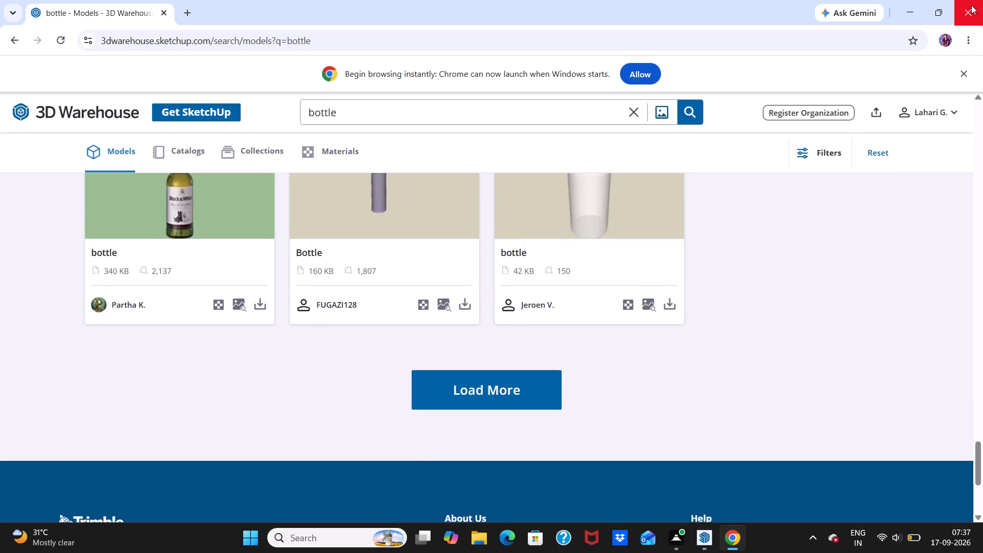
Close the browser to return to the SketchUp kitchen model.
click(970, 9)
Examine the kitchen model from several angles and distances, including the upper cabinets, counters, hob, sink and the island with its vase.
scroll(627, 312, down, 7)
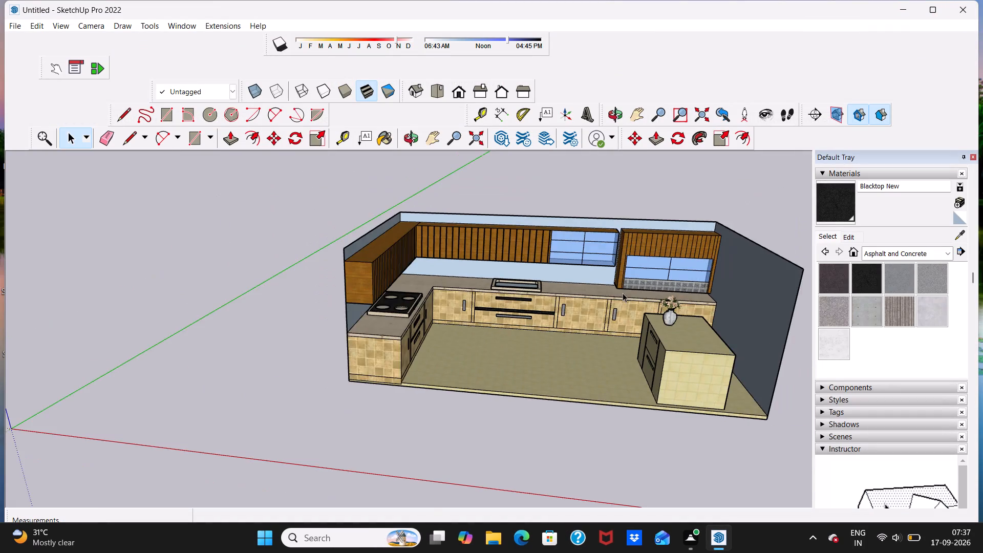
scroll(623, 293, down, 2)
scroll(693, 284, up, 9)
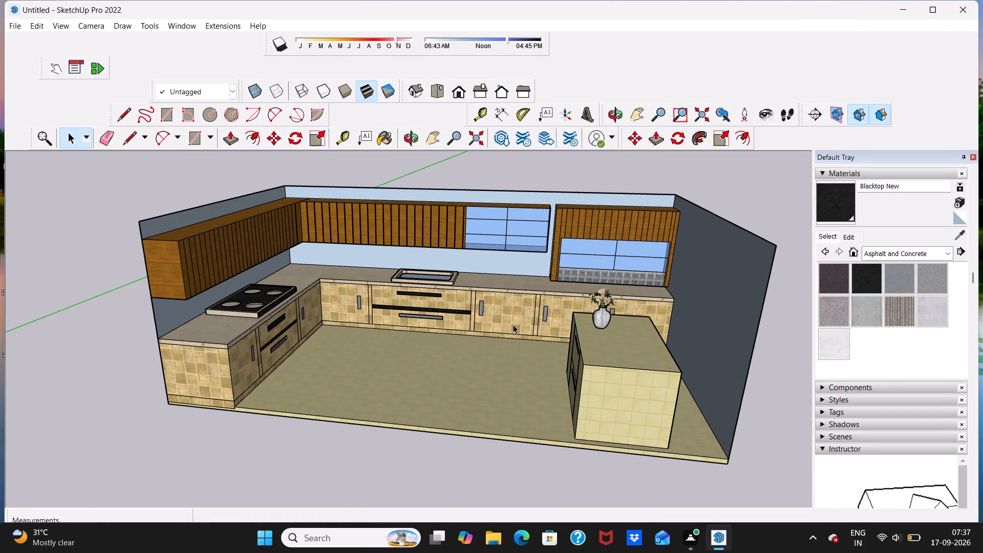
scroll(513, 325, down, 2)
scroll(421, 319, up, 4)
scroll(305, 327, up, 3)
middle_drag(315, 324, 317, 327)
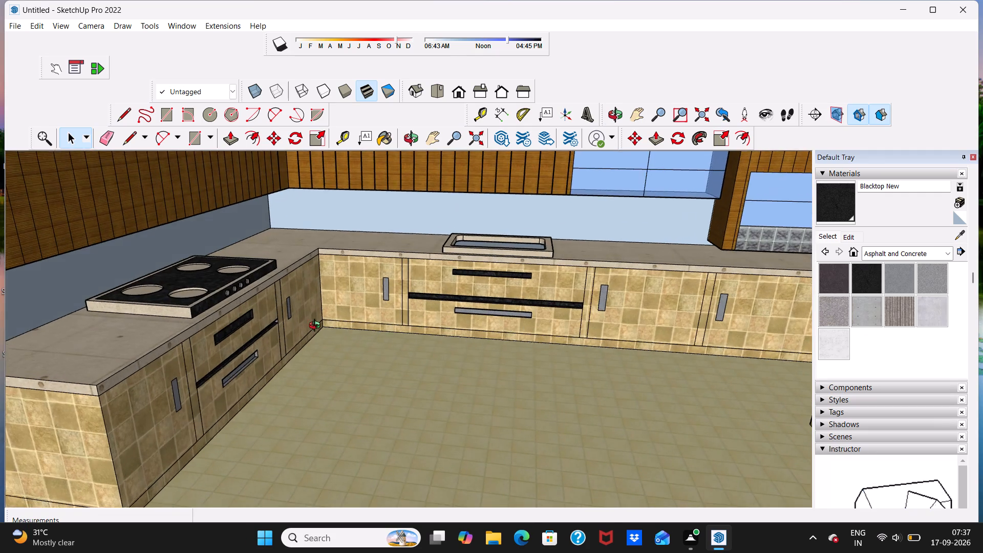
middle_drag(317, 327, 356, 360)
scroll(352, 344, down, 5)
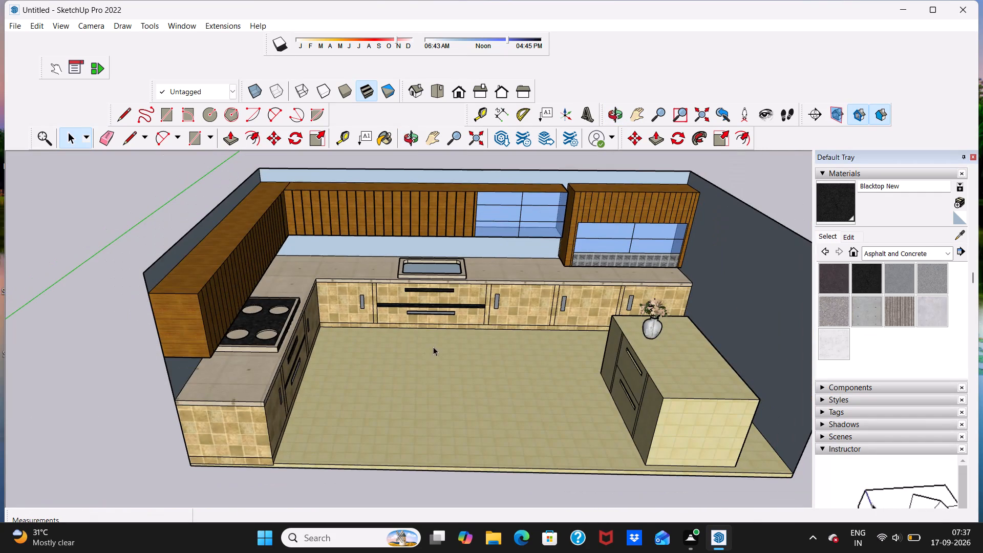
middle_drag(436, 347, 427, 324)
middle_drag(457, 287, 452, 296)
scroll(452, 297, up, 1)
scroll(452, 297, down, 4)
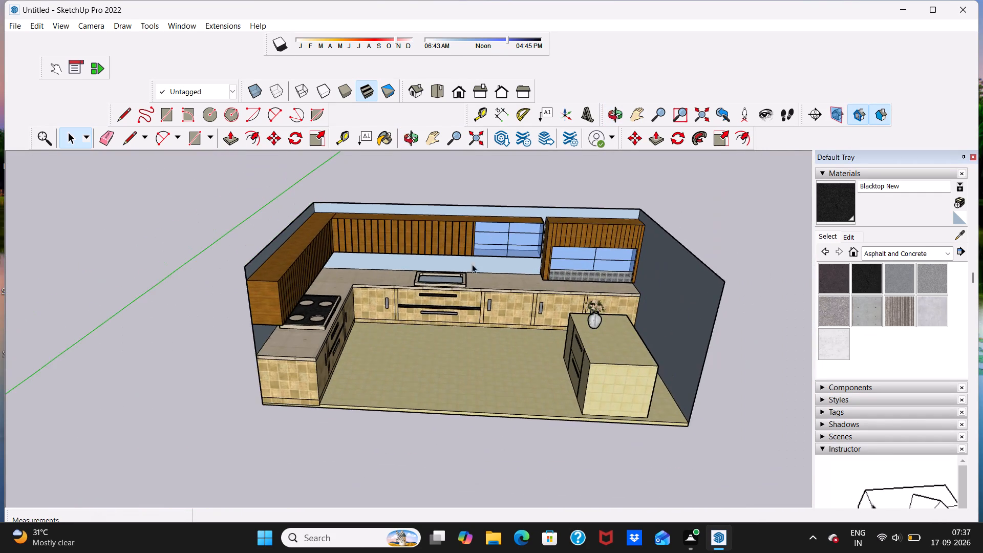
scroll(521, 251, up, 5)
scroll(505, 344, down, 1)
middle_drag(519, 397, 537, 313)
scroll(531, 267, up, 5)
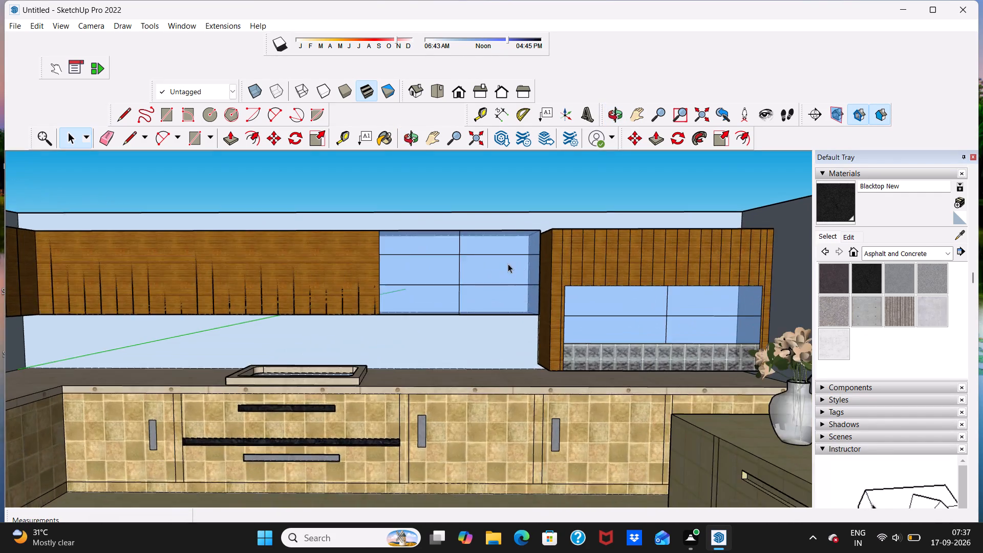
scroll(508, 264, up, 7)
scroll(493, 276, down, 18)
middle_drag(545, 303, 546, 308)
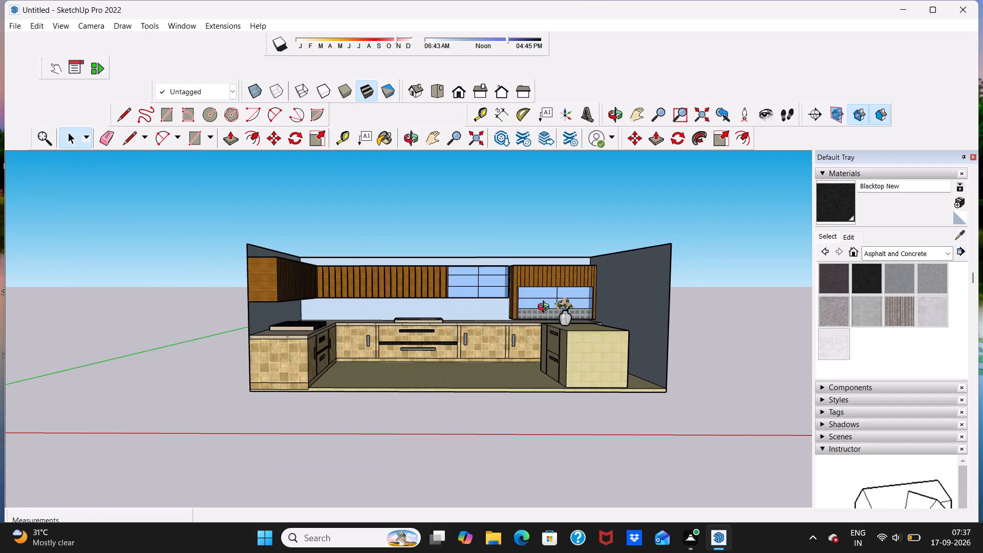
middle_drag(546, 308, 614, 405)
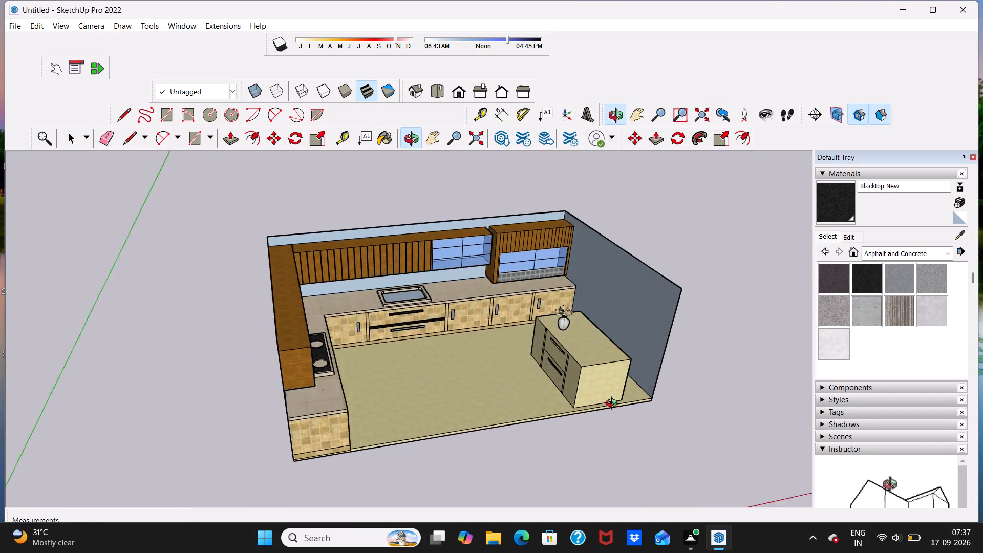
middle_drag(614, 405, 689, 383)
scroll(590, 318, up, 11)
scroll(534, 323, down, 8)
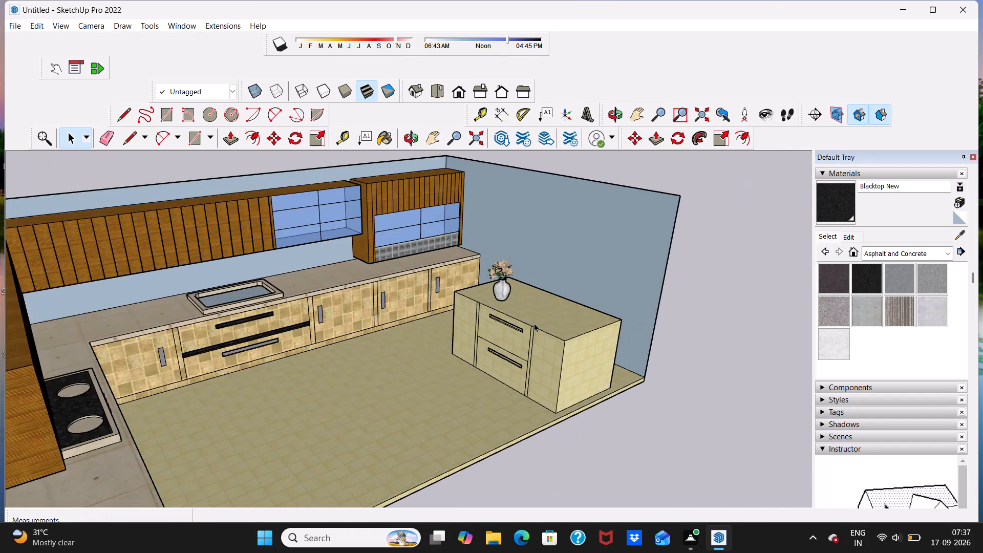
Examine the kitchen model from the front and both sides, including the unpainted outer faces of its walls.
scroll(534, 323, down, 2)
middle_drag(540, 346, 387, 314)
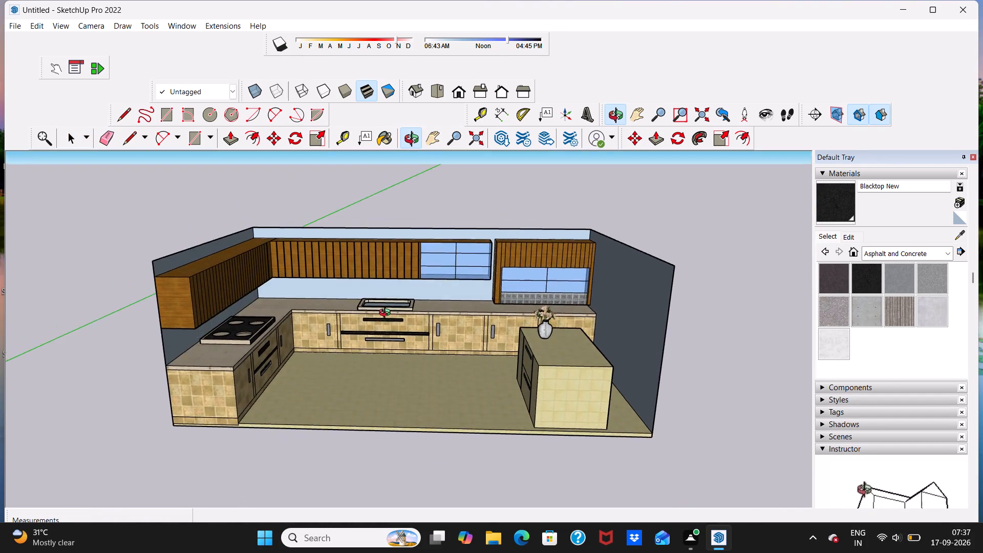
middle_drag(387, 314, 387, 342)
scroll(387, 343, down, 4)
scroll(399, 351, up, 6)
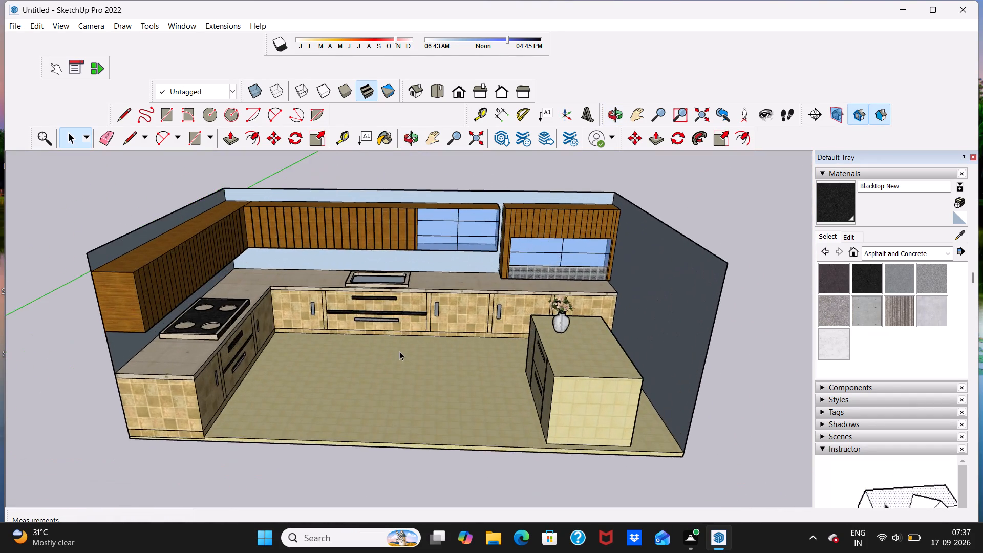
scroll(399, 352, down, 4)
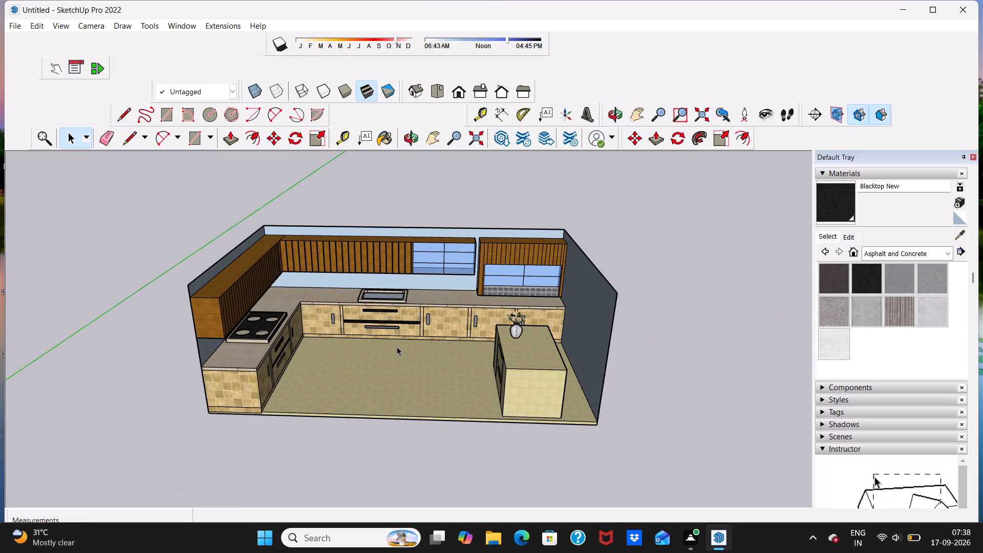
scroll(396, 346, down, 6)
scroll(372, 318, up, 5)
middle_drag(358, 334, 666, 329)
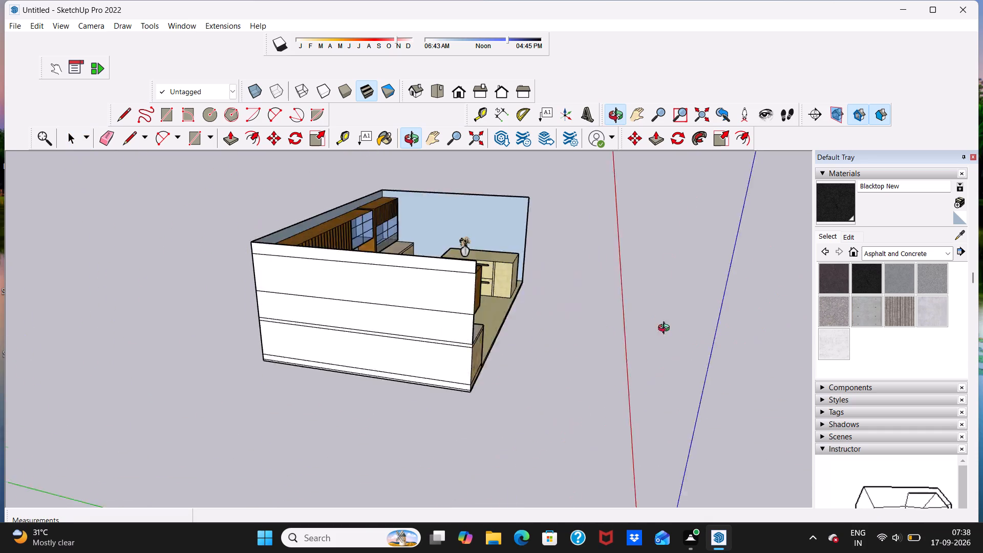
middle_drag(666, 329, 367, 311)
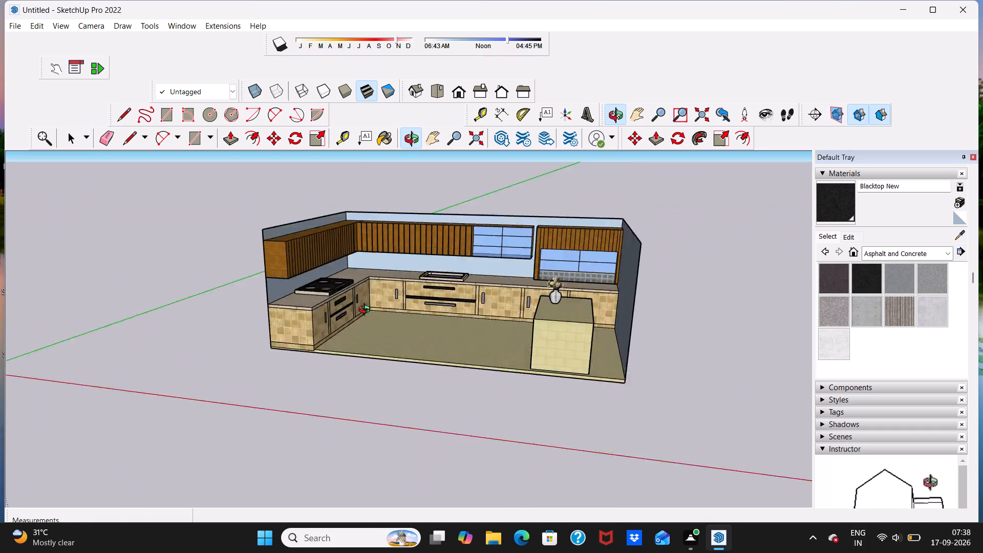
middle_drag(367, 311, 236, 316)
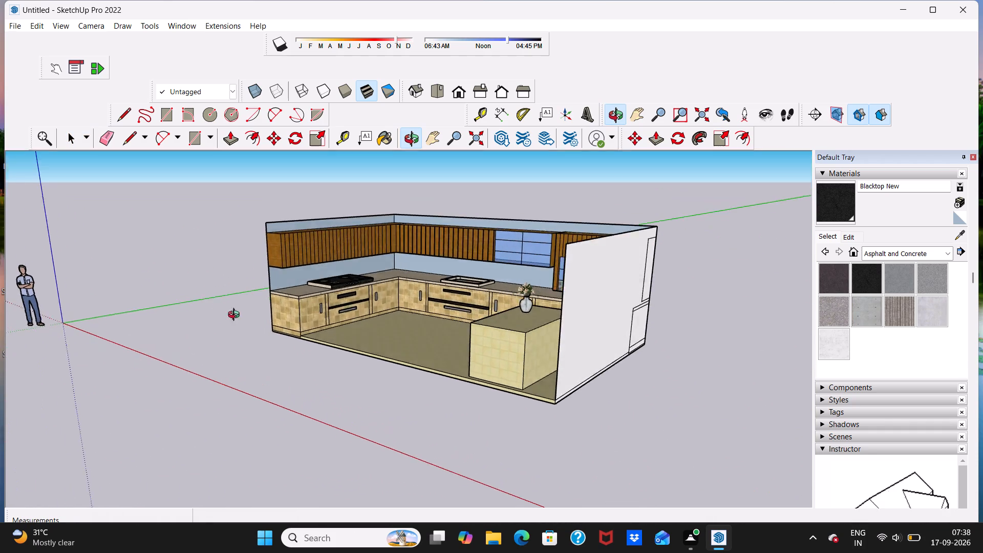
middle_drag(236, 316, 386, 316)
scroll(378, 276, down, 4)
scroll(379, 330, up, 3)
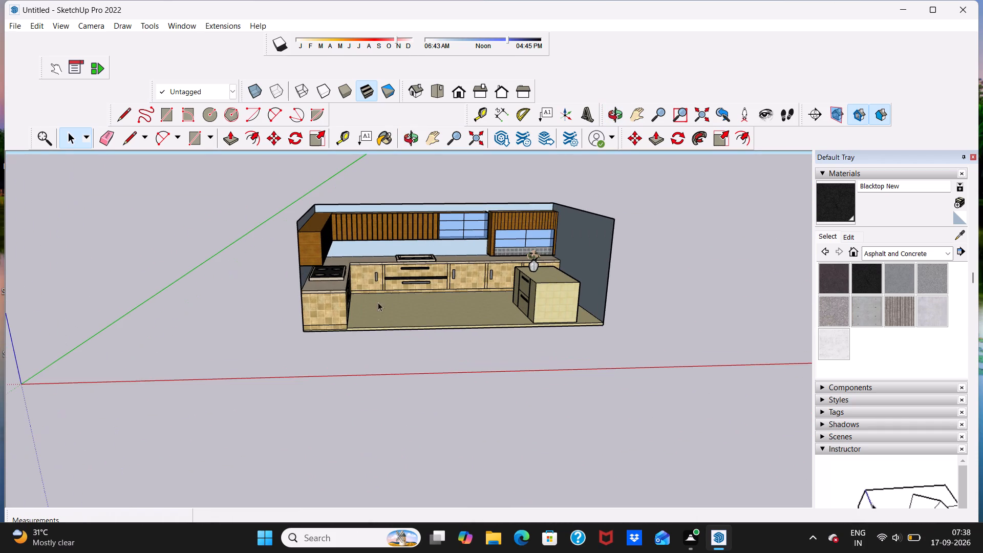
Paint all outer faces of the wall behind the hob counter, including the thin strips, with Blacktop Old 01 from Asphalt and Concrete.
click(895, 280)
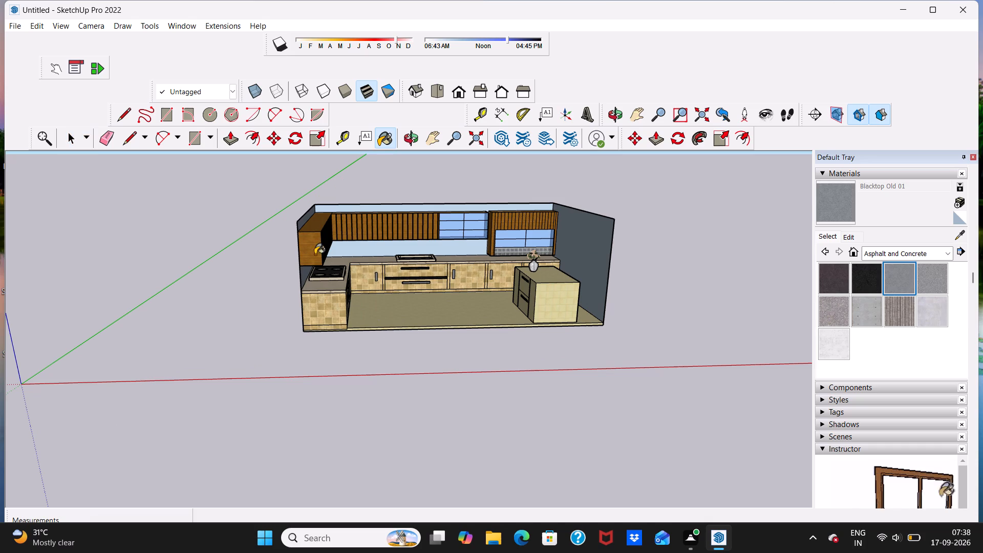
middle_drag(308, 278, 551, 282)
click(405, 262)
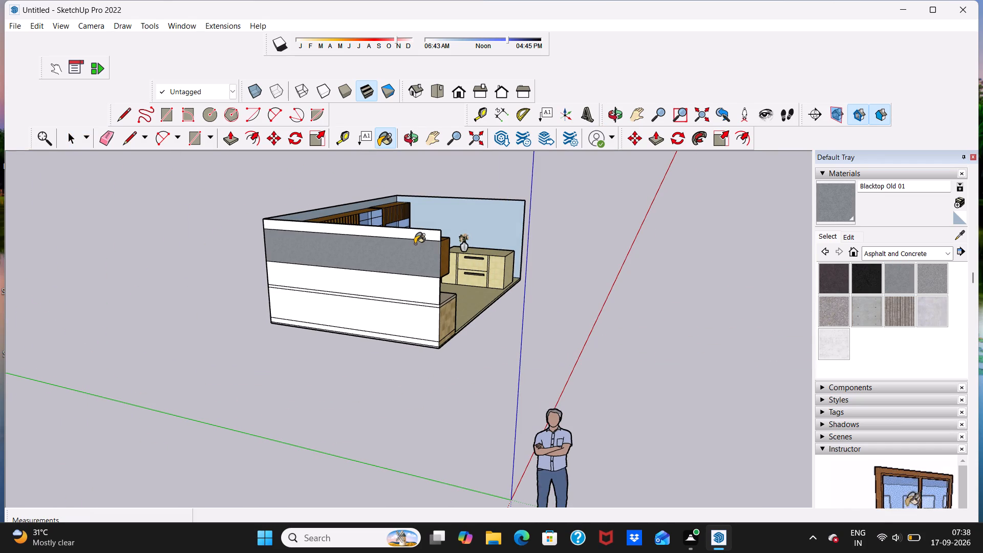
click(416, 240)
click(417, 292)
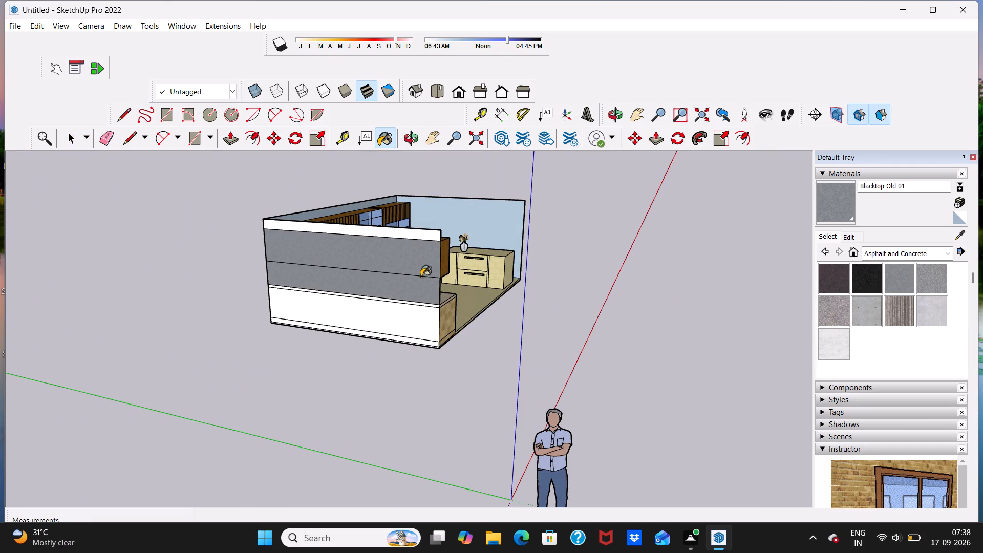
scroll(427, 257, up, 5)
click(442, 221)
click(403, 369)
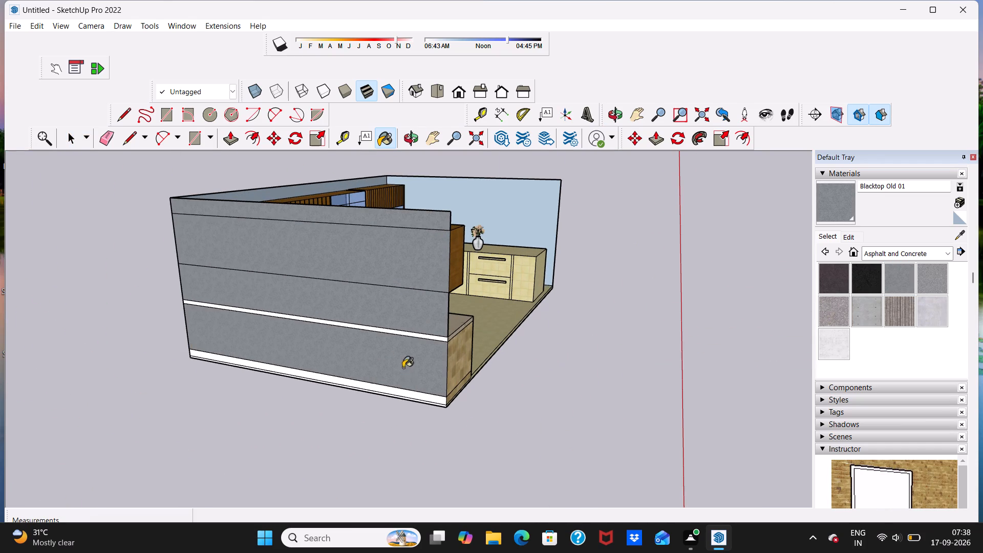
click(403, 400)
scroll(435, 334, up, 5)
click(434, 341)
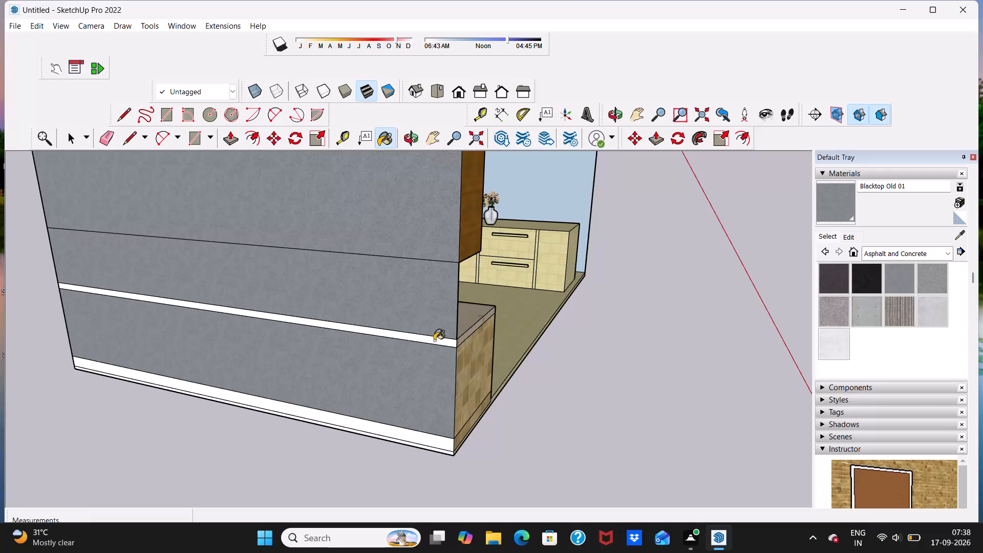
click(412, 439)
scroll(427, 406, down, 11)
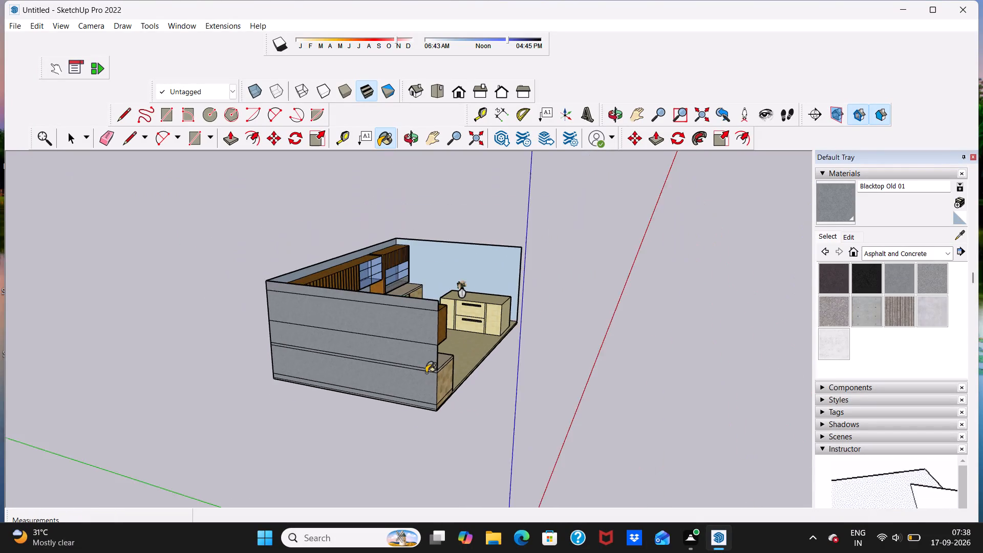
scroll(425, 366, up, 1)
scroll(425, 366, down, 2)
Paint all outer faces of the side wall beside the island, including the base and counter strips, with Blacktop Old 01.
middle_drag(515, 344, 154, 328)
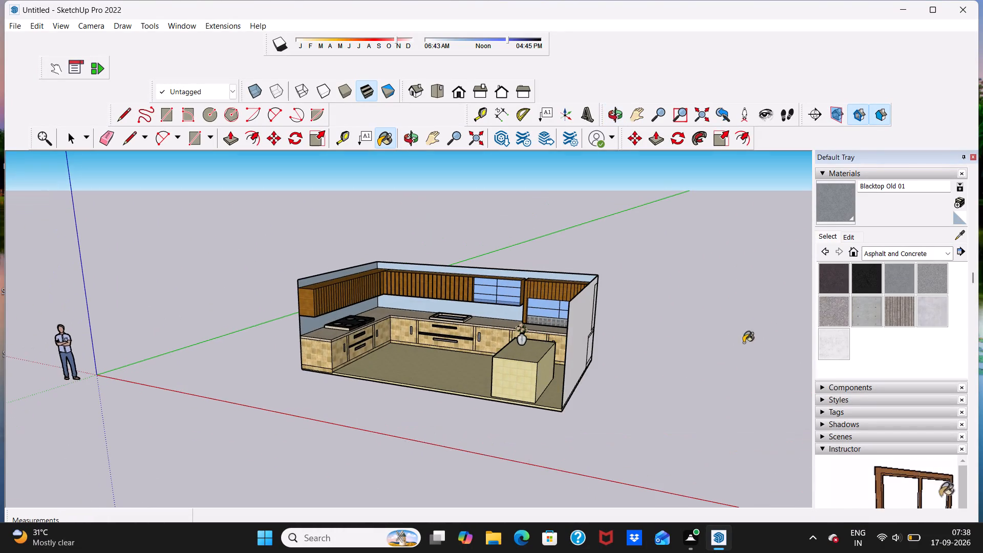
middle_drag(743, 343, 586, 312)
scroll(516, 321, up, 4)
click(554, 312)
click(589, 321)
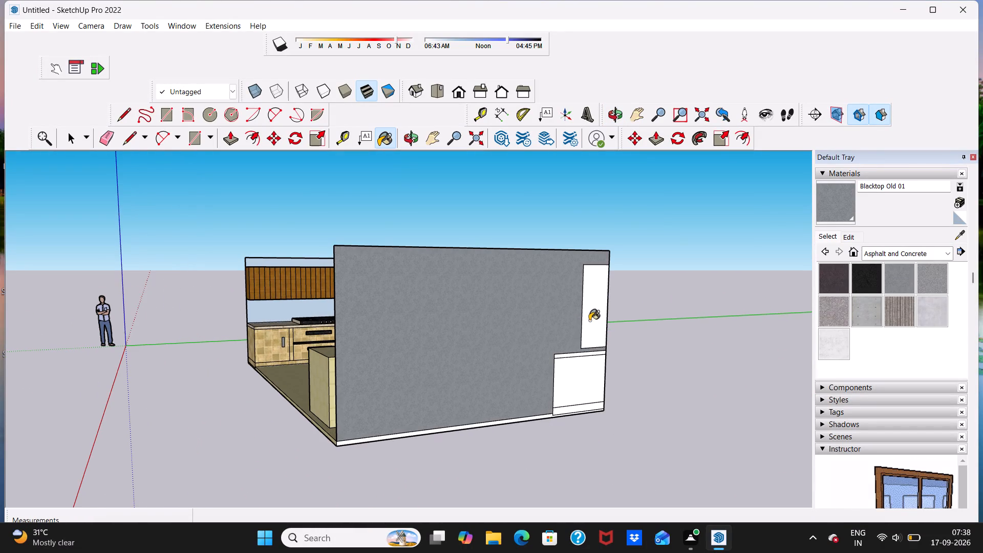
click(590, 384)
scroll(444, 439, up, 6)
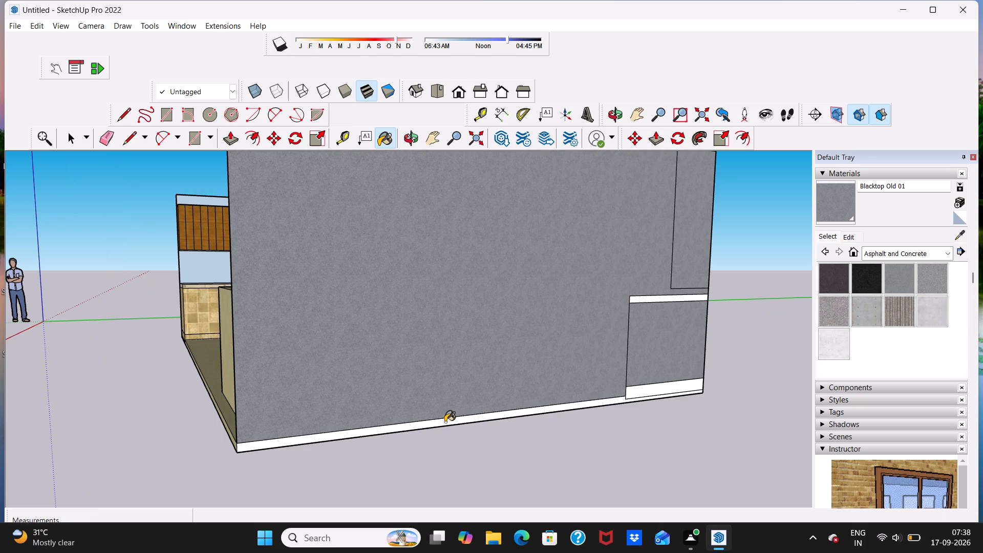
click(445, 422)
scroll(476, 413, down, 6)
scroll(671, 405, up, 11)
click(549, 385)
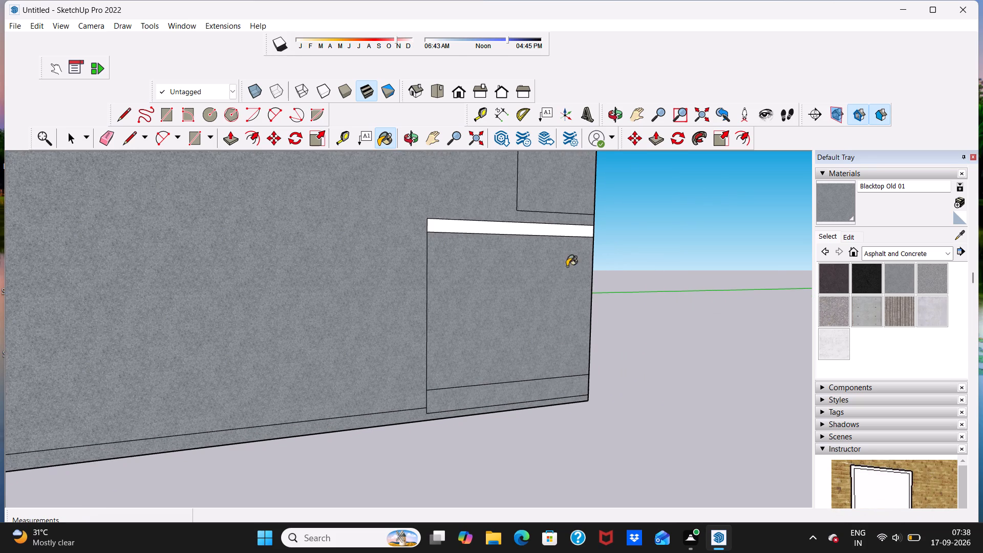
click(558, 228)
scroll(566, 241, down, 19)
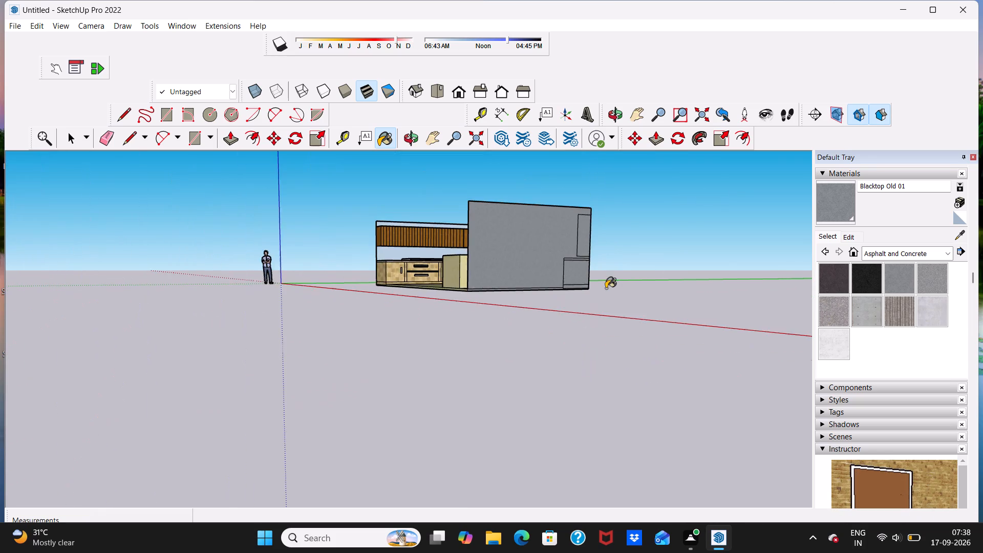
Paint the upper outer faces of the long back wall, including the cabinet outlines, with Blacktop Old 01.
scroll(606, 288, down, 1)
middle_drag(648, 279, 313, 317)
scroll(369, 264, up, 5)
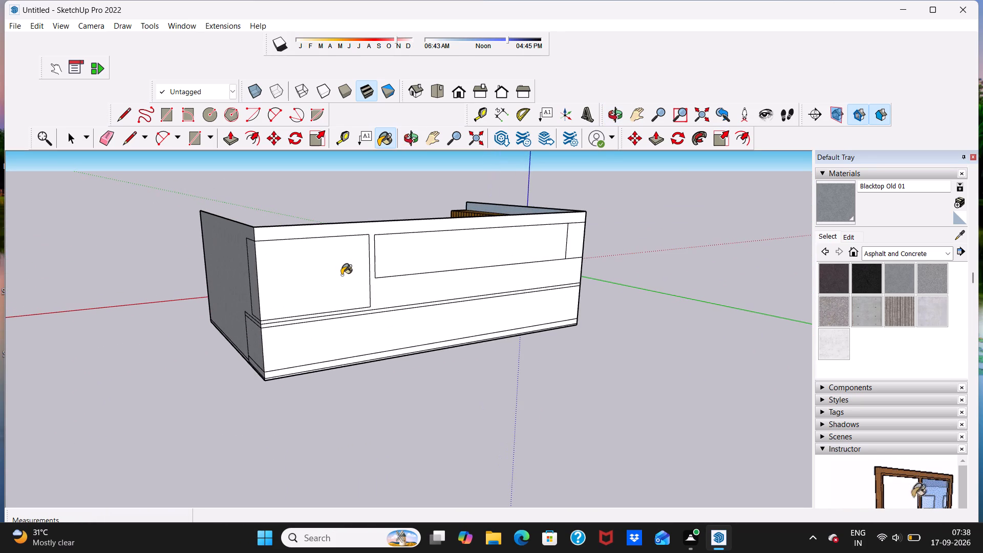
click(336, 279)
click(345, 233)
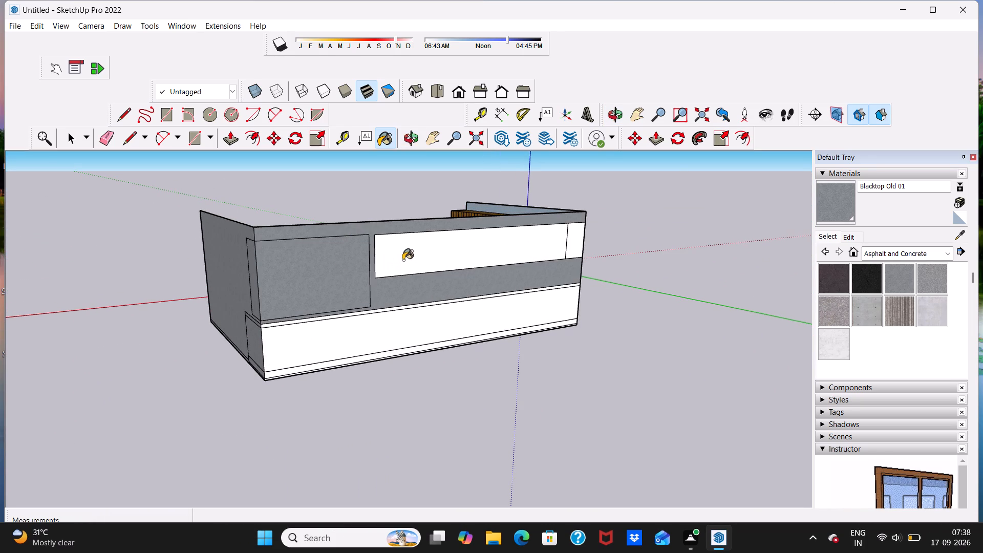
click(403, 260)
click(578, 247)
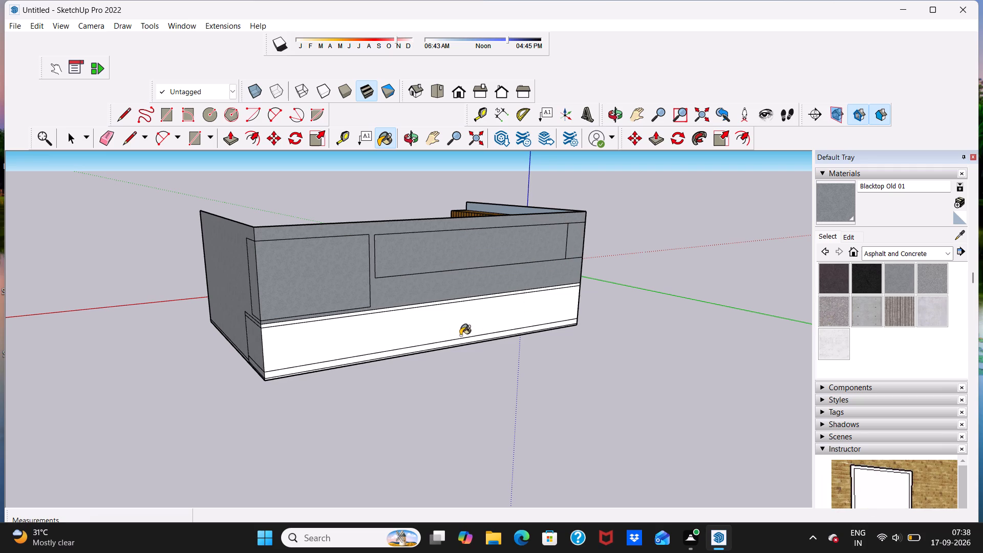
Paint the lower outer faces of the long back wall, including the counter strips and thin base strips, with Blacktop Old 01.
scroll(459, 333, up, 5)
click(422, 302)
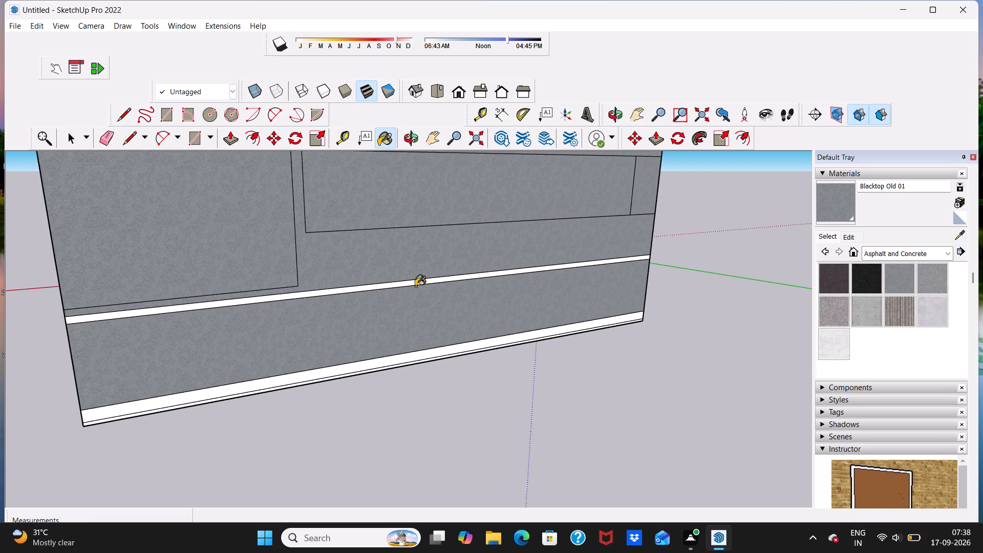
click(415, 286)
click(416, 284)
scroll(438, 287, down, 6)
scroll(382, 330, up, 4)
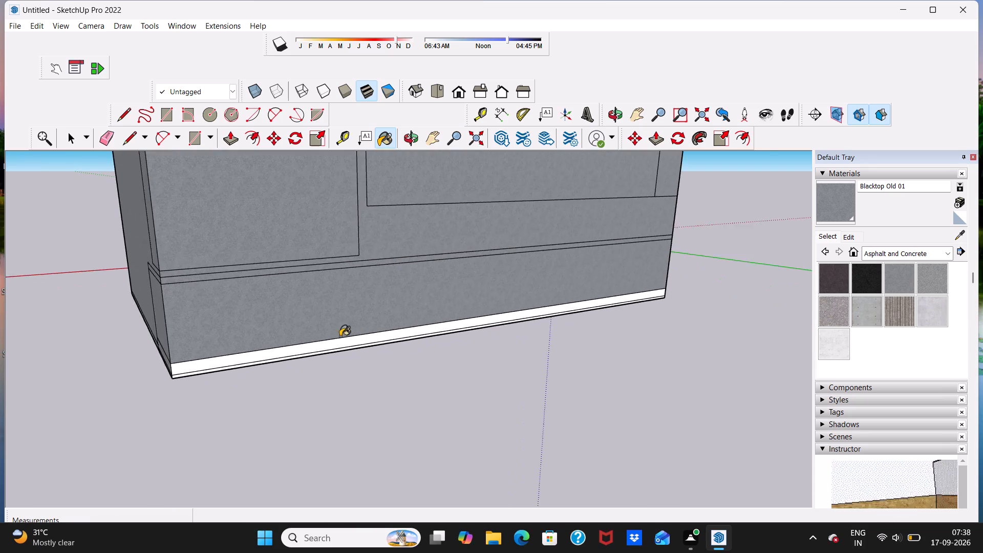
scroll(340, 336, up, 4)
click(320, 349)
scroll(350, 354, down, 11)
scroll(286, 367, up, 10)
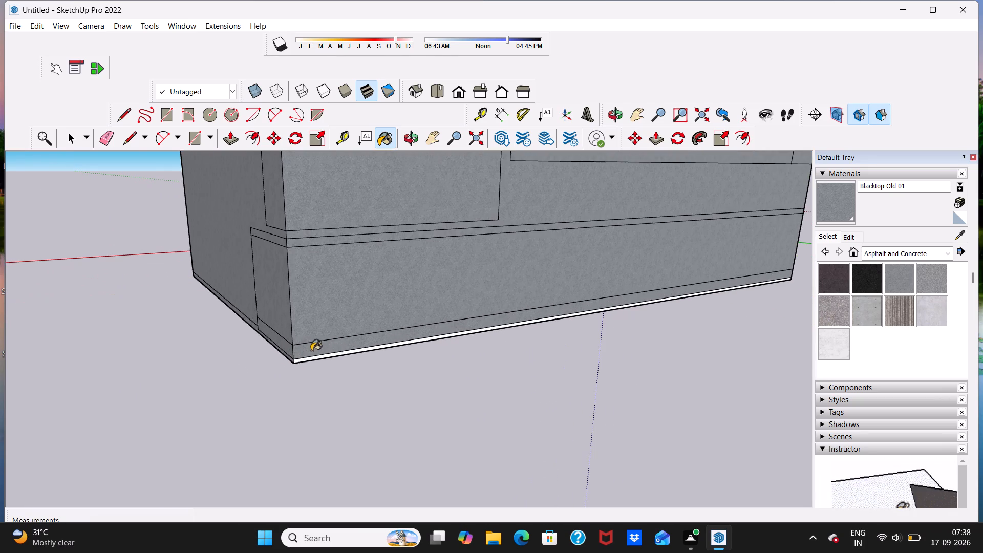
scroll(329, 357, up, 12)
click(315, 355)
scroll(406, 355, down, 6)
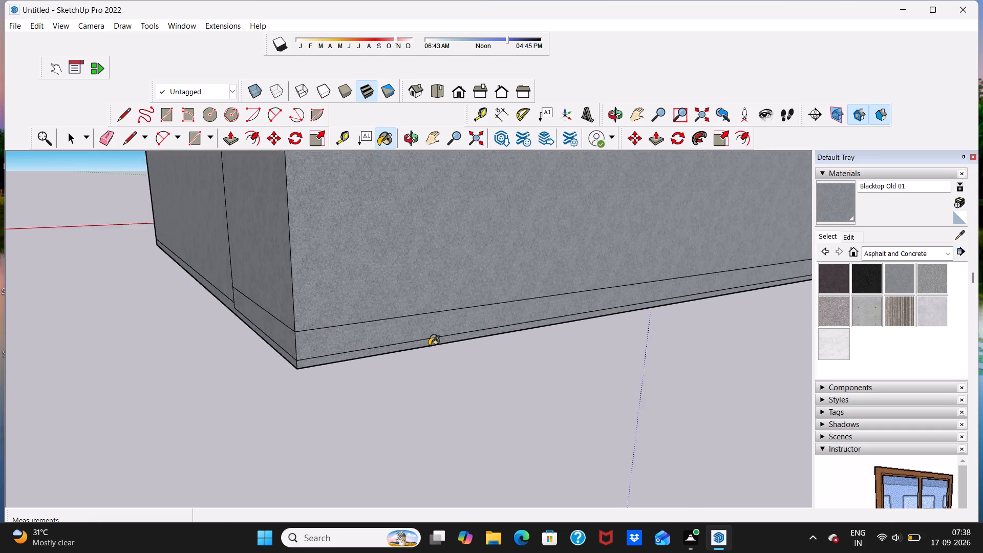
scroll(429, 346, down, 19)
Examine the painted outer walls and the kitchen interior from several angles and distances.
middle_drag(359, 326, 454, 342)
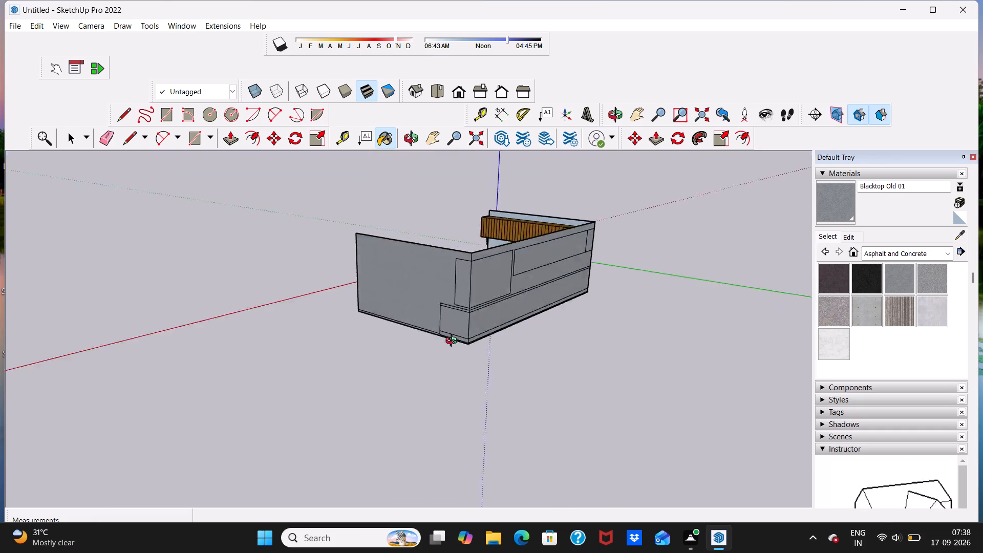
middle_drag(454, 342, 744, 350)
middle_drag(381, 342, 508, 383)
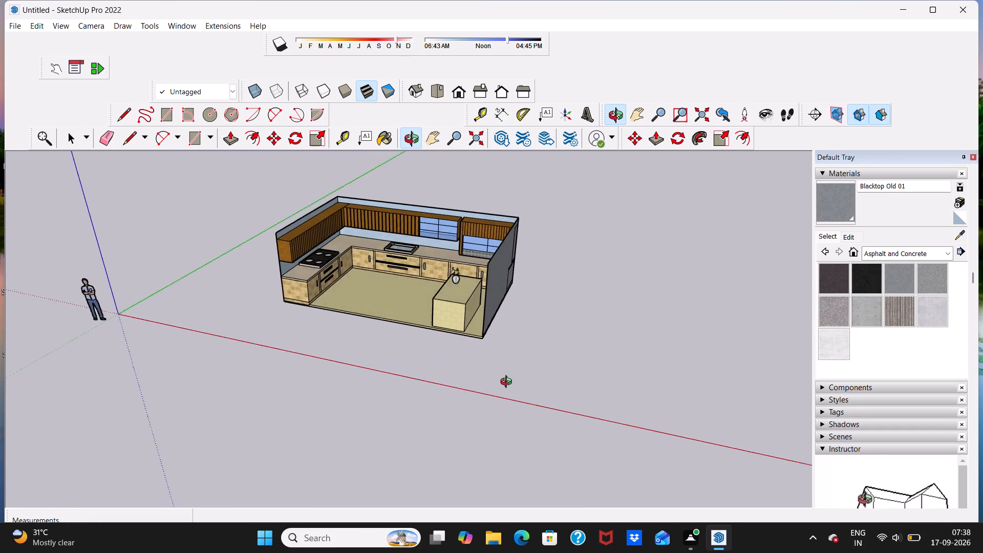
middle_drag(508, 383, 569, 416)
scroll(368, 290, up, 5)
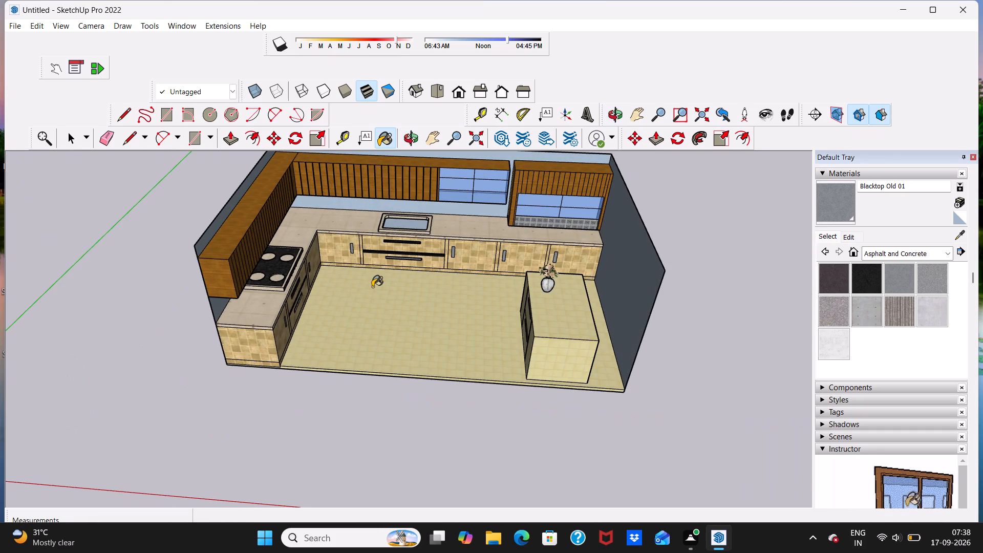
key(space)
scroll(384, 278, down, 8)
middle_drag(387, 308, 393, 286)
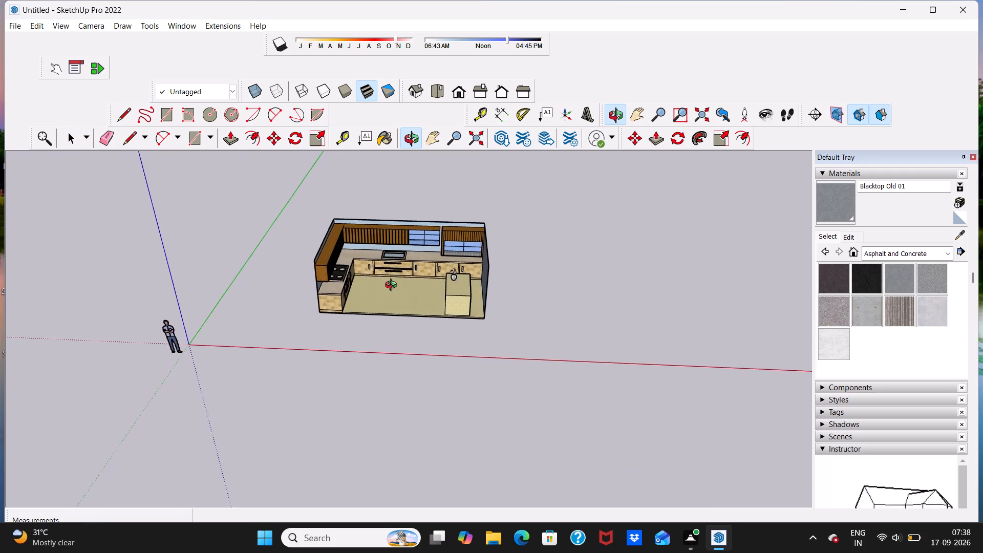
middle_drag(393, 286, 397, 317)
scroll(376, 268, up, 10)
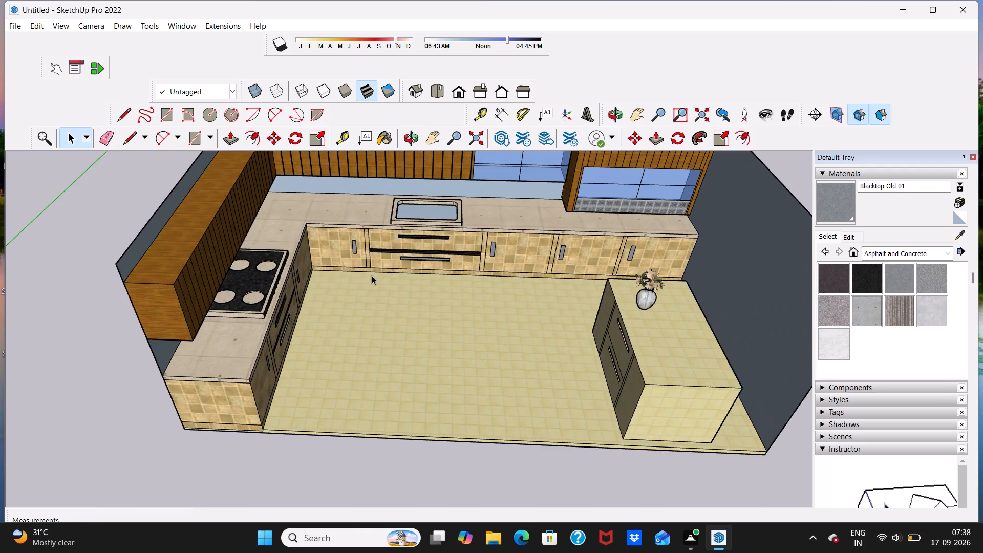
scroll(373, 274, down, 6)
scroll(465, 274, up, 10)
scroll(528, 295, down, 6)
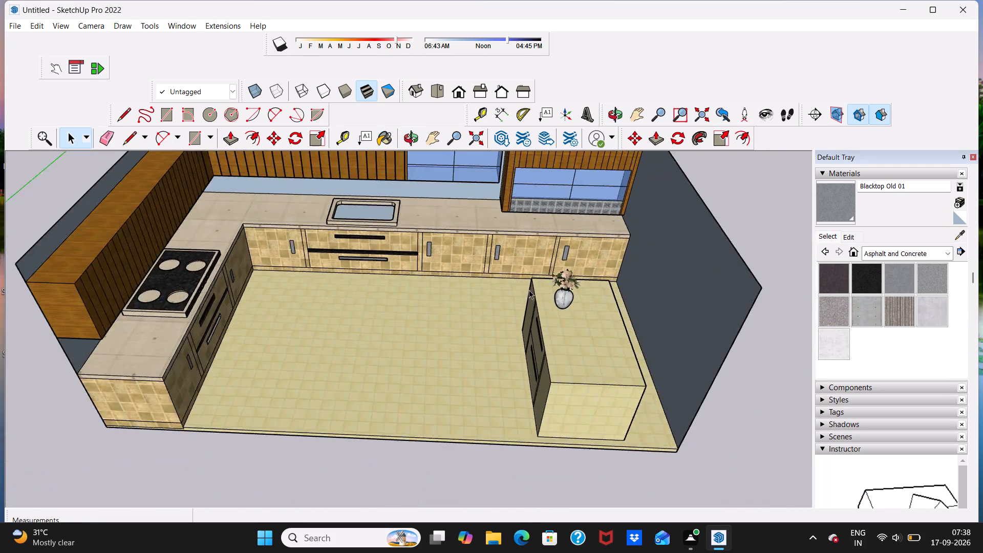
scroll(529, 290, down, 8)
middle_drag(499, 314, 510, 261)
scroll(555, 293, up, 7)
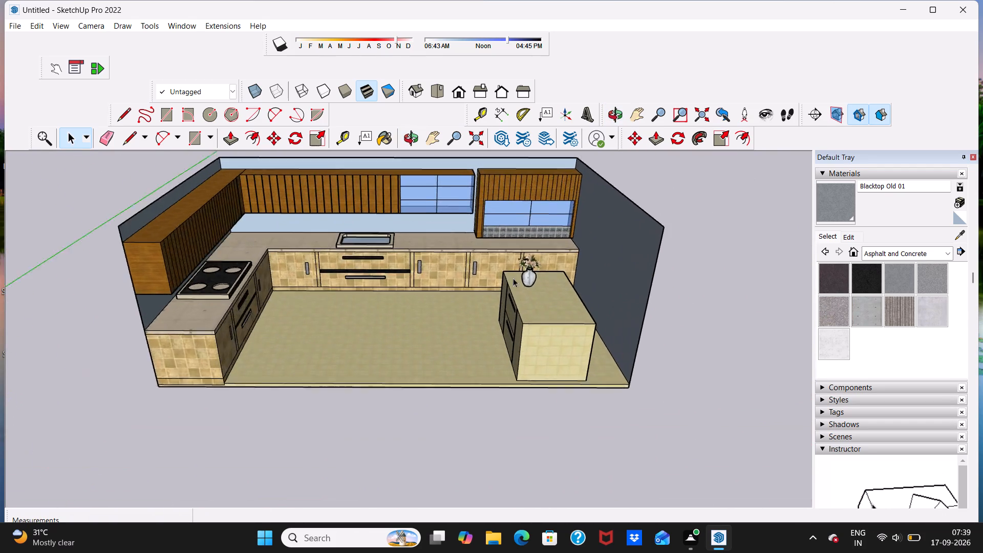
scroll(513, 278, up, 3)
scroll(511, 273, down, 10)
middle_drag(498, 312, 515, 251)
scroll(527, 258, up, 2)
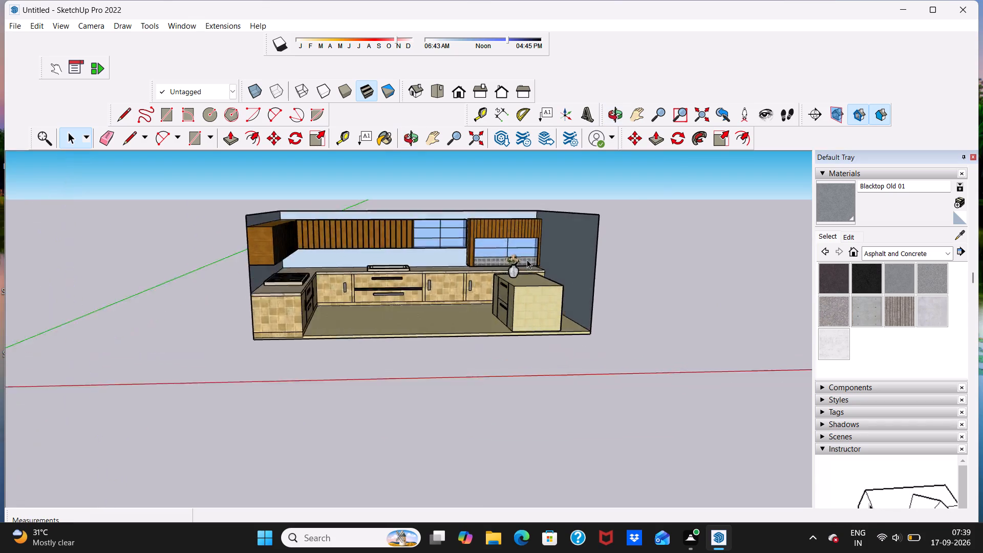
scroll(527, 260, up, 8)
scroll(490, 282, up, 3)
scroll(490, 282, down, 13)
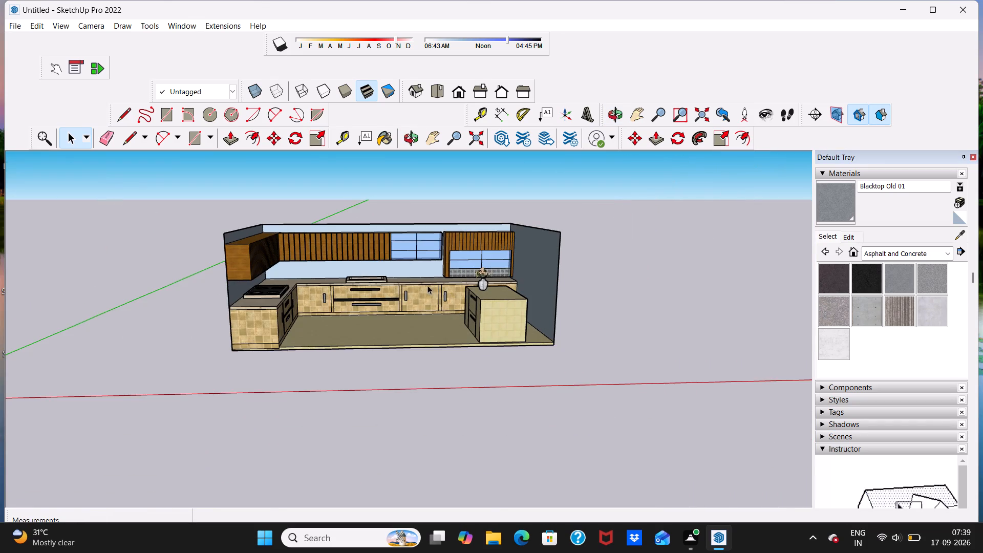
middle_drag(423, 289, 409, 310)
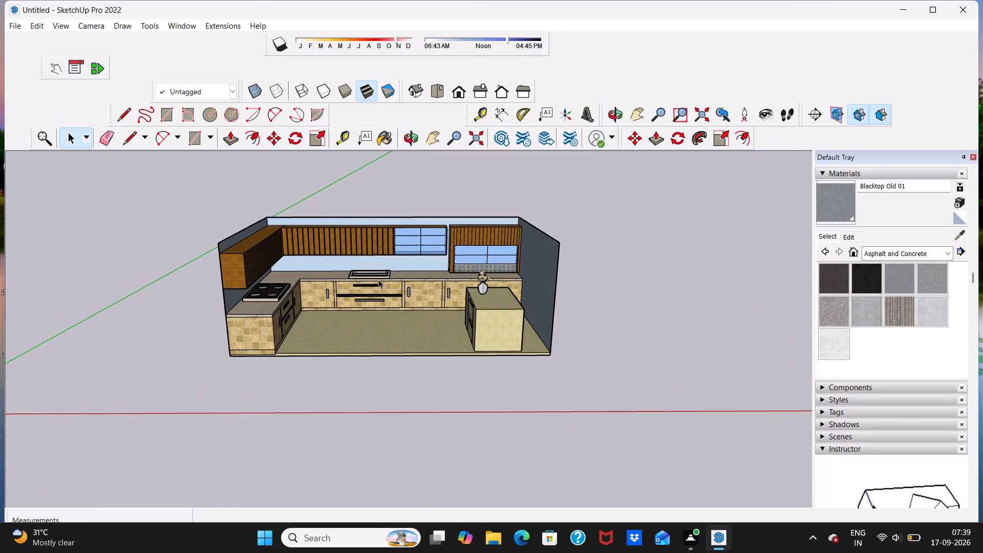
Save the kitchen model in the Documents folder as a SketchUp model named SAILU.
key(ctrl+s)
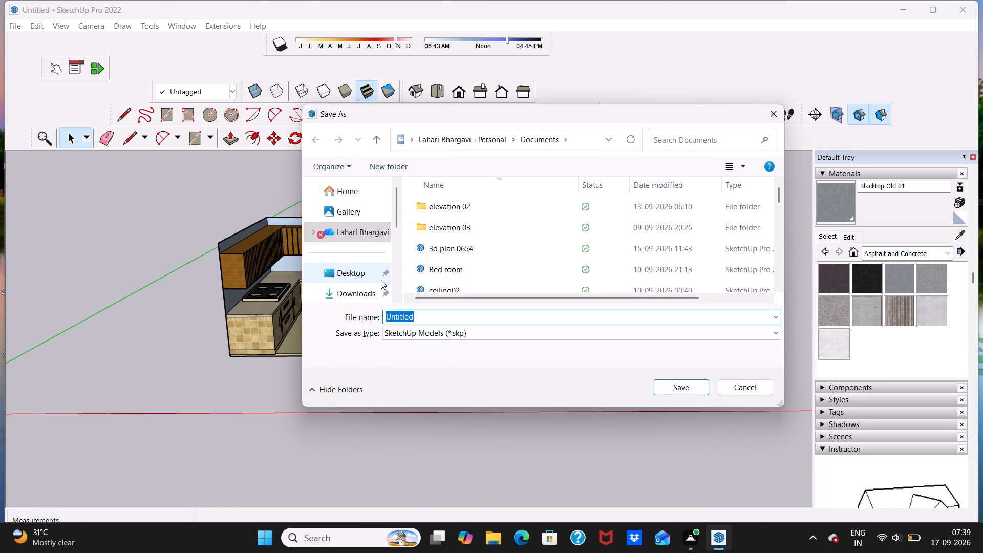
key(BackSpace)
text(sailu)
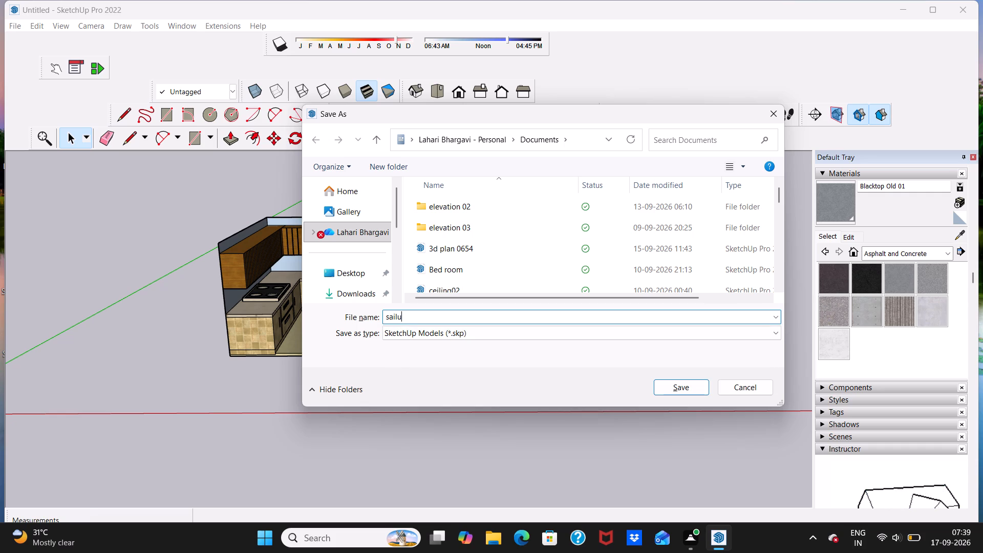
key(BackSpace)
key(BackSpace)
key(BackSpace)
key(BackSpace)
key(BackSpace)
key(BackSpace)
text(SA)
text(ILU)
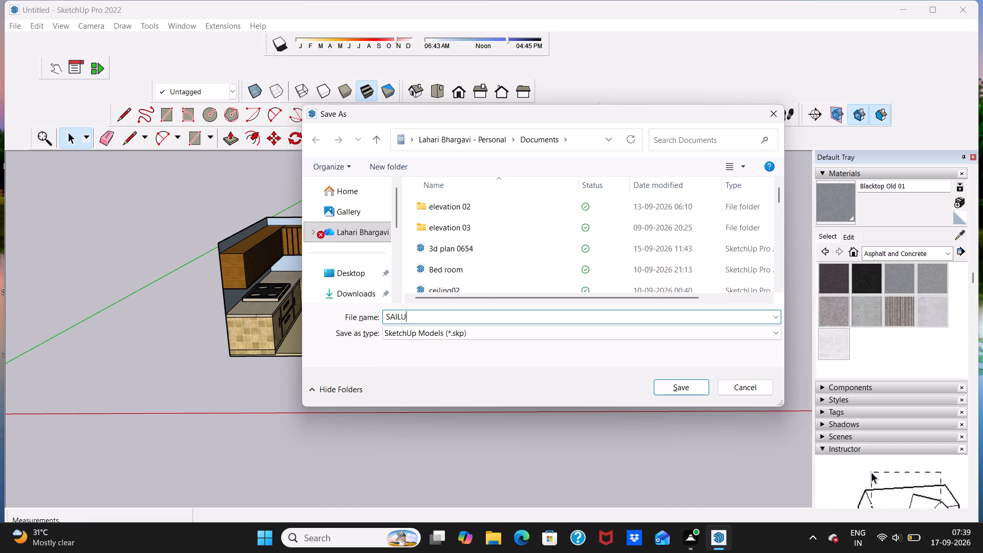
click(669, 389)
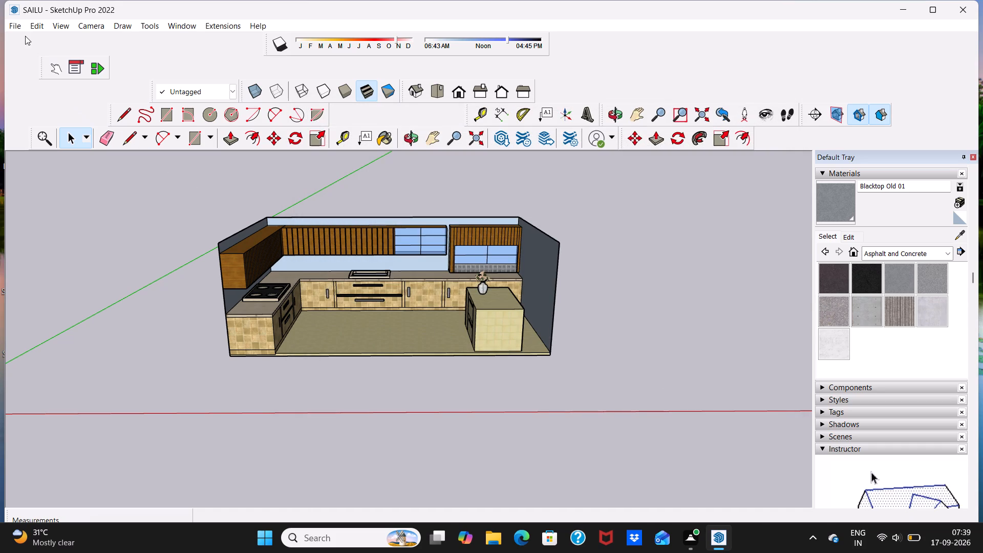
Export the current kitchen view as a 2D JPEG image named SAILU PDF in the Downloads folder.
click(13, 29)
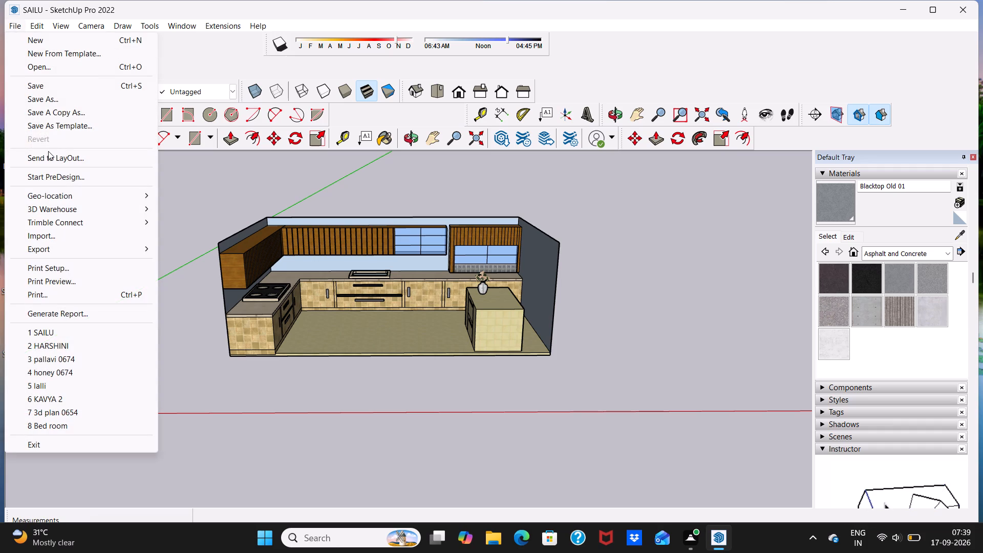
click(65, 250)
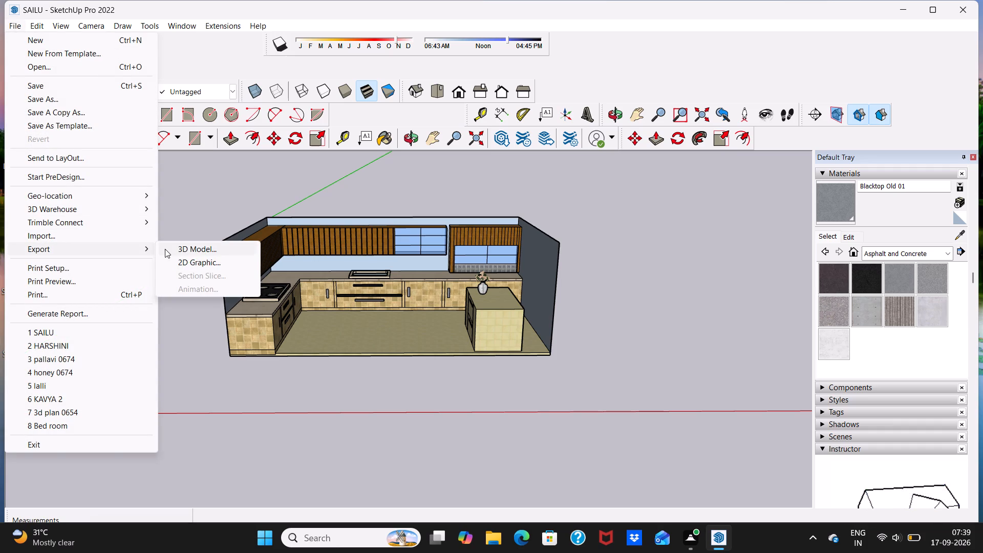
click(174, 260)
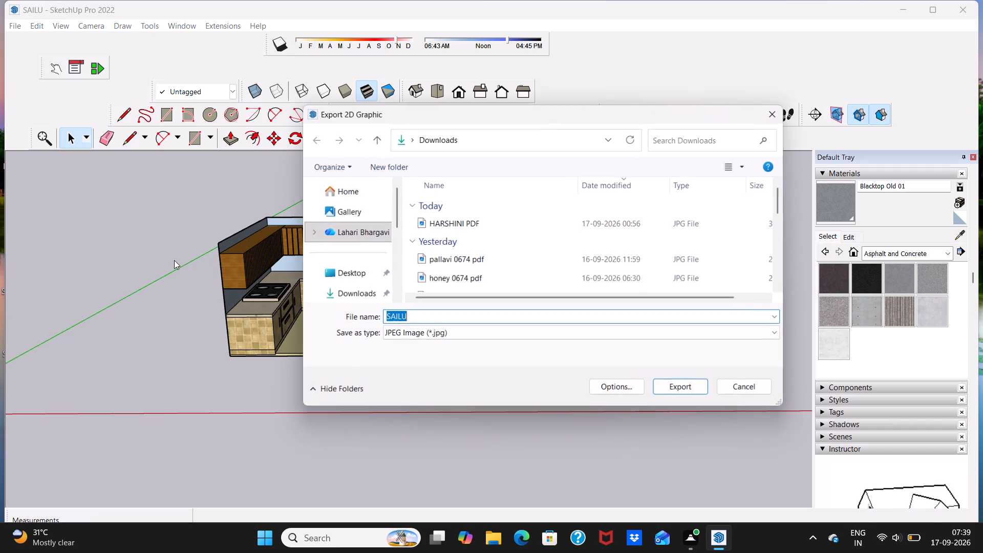
click(438, 316)
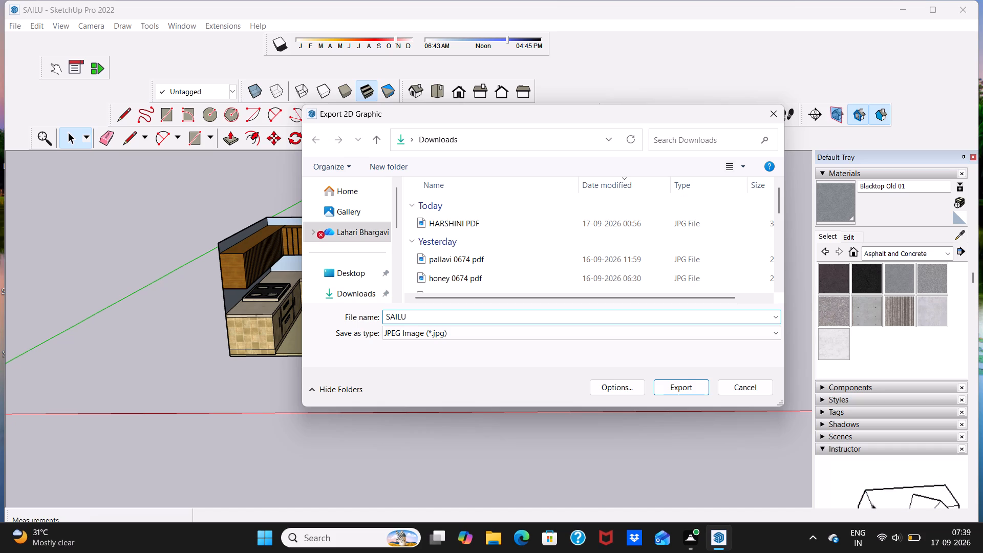
key(space)
key(p)
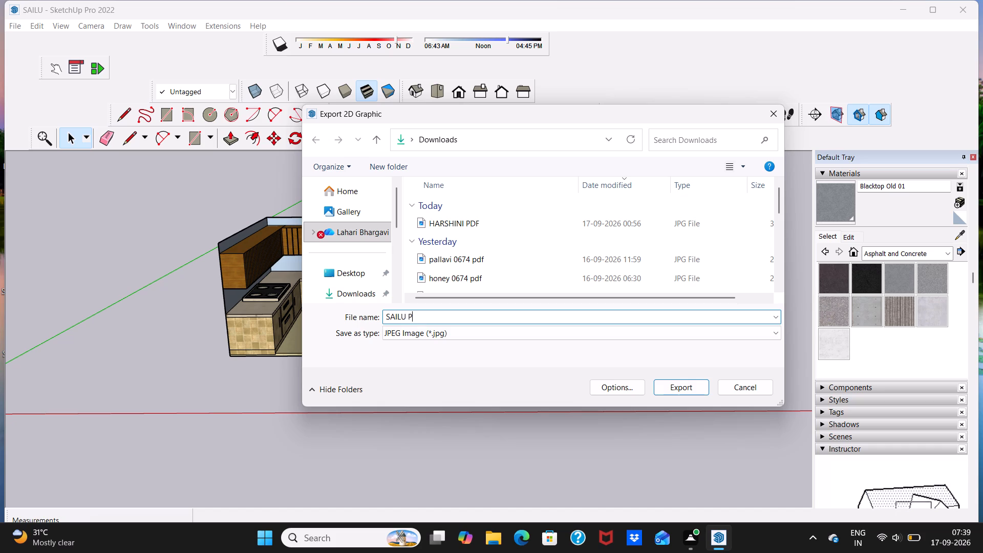
text(DF)
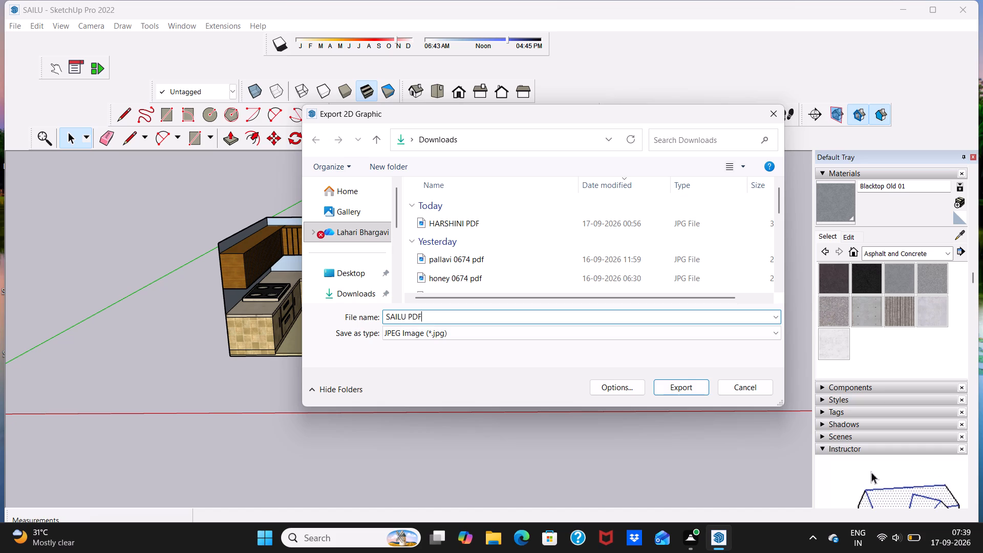
click(685, 388)
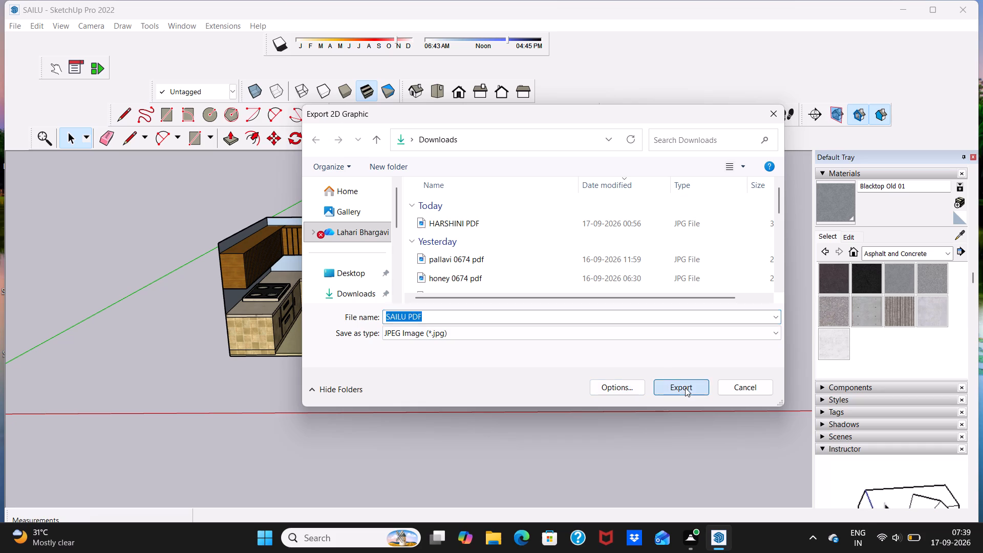